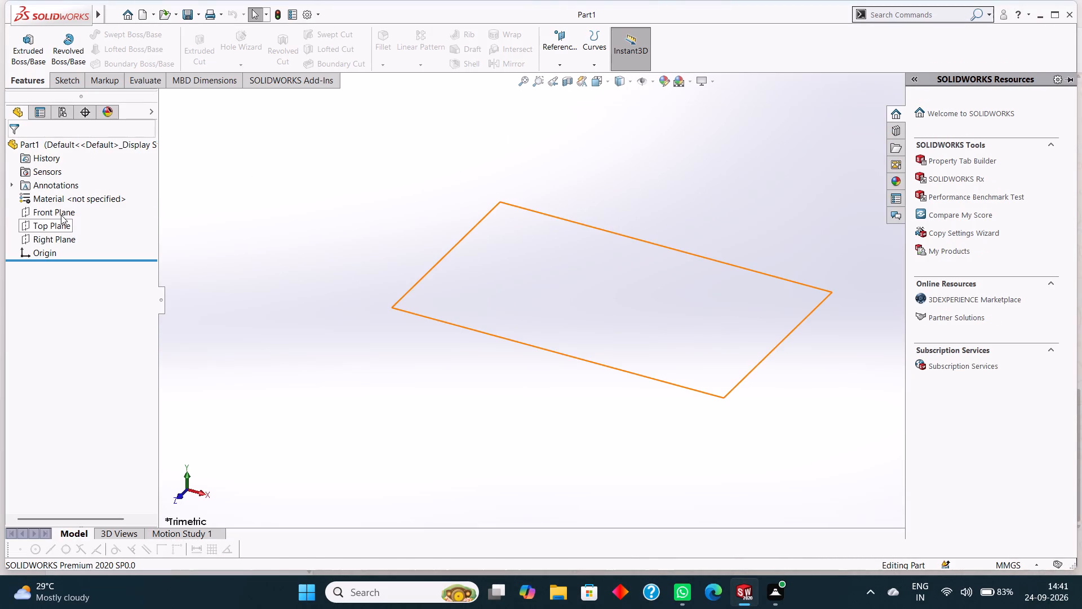
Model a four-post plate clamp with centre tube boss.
Sketch a 70 mm square from lines on the Front Plane, with its lower-left corner at the origin.
click(61, 215)
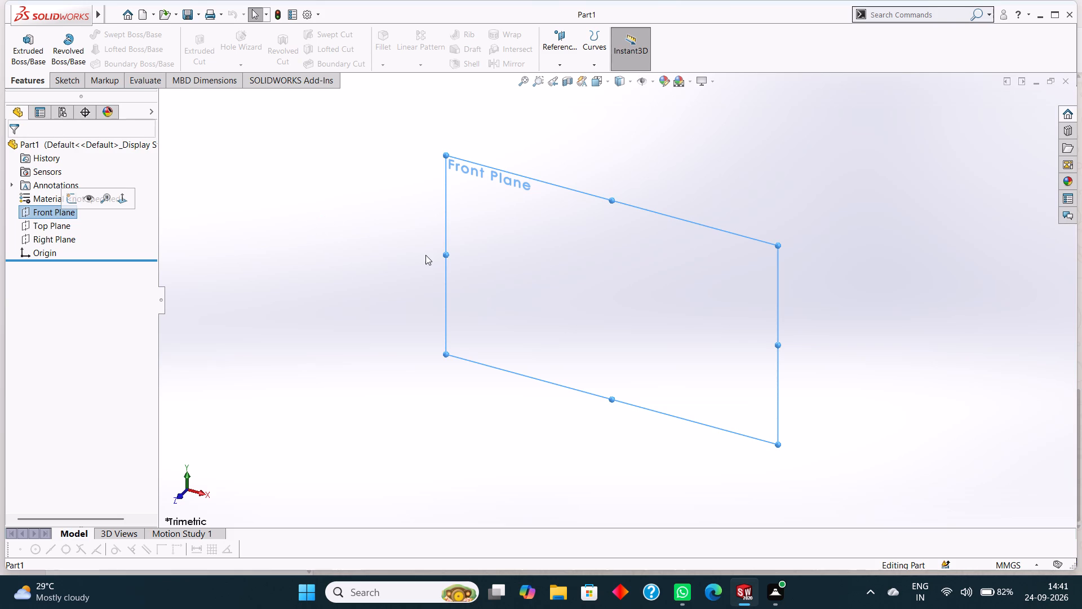
click(64, 78)
click(109, 37)
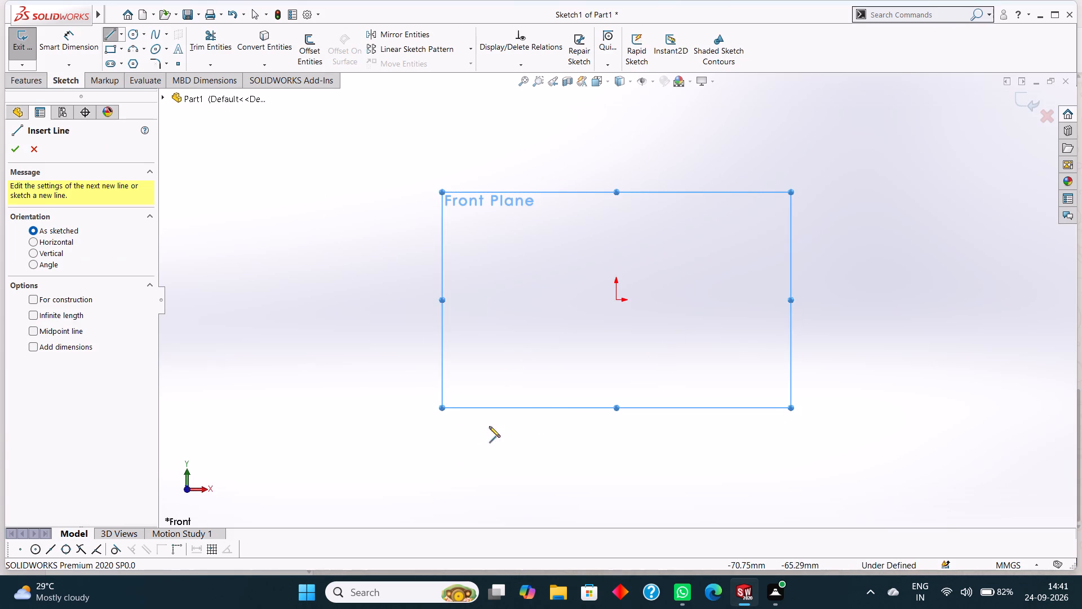
click(615, 300)
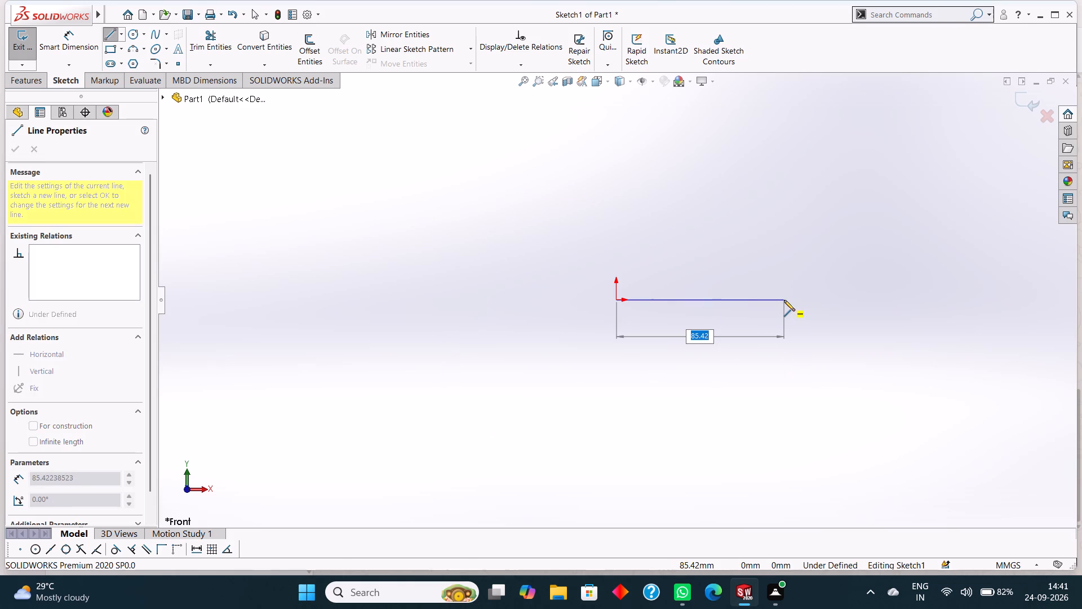
text(70)
key(Return)
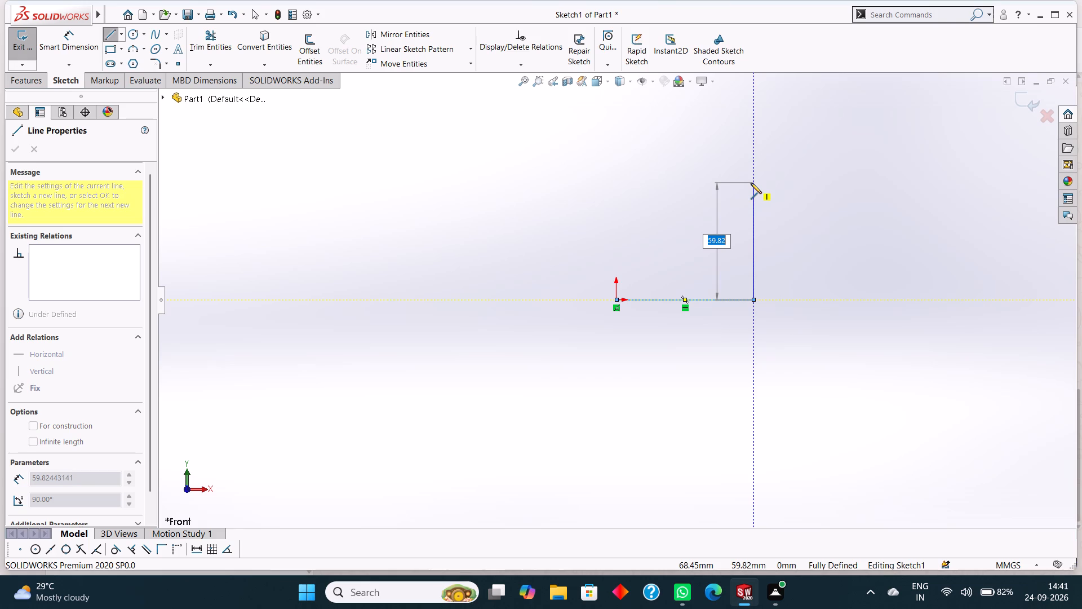
text(70)
key(Return)
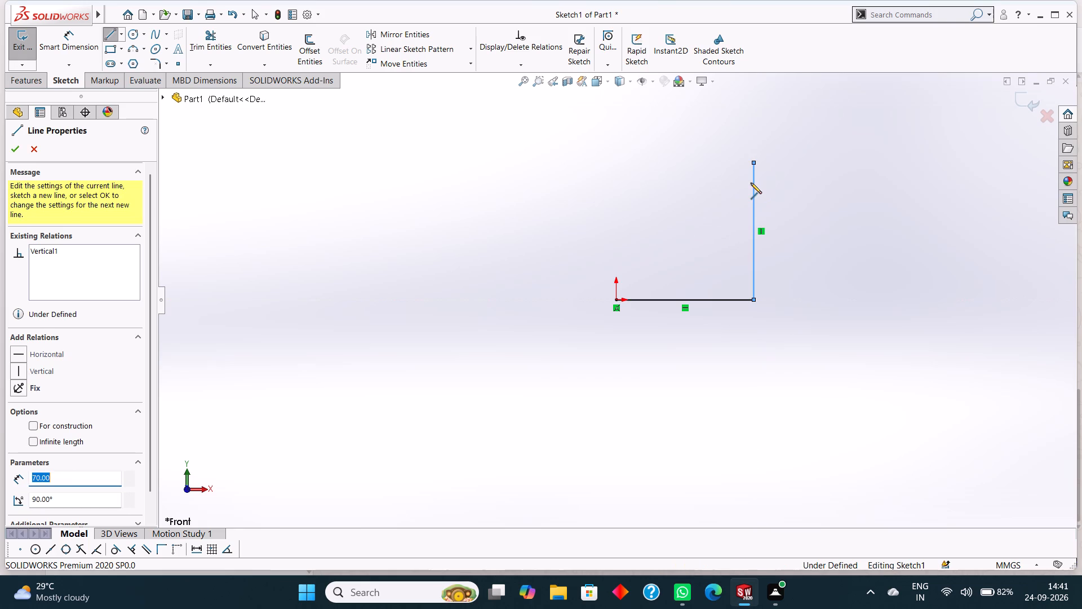
click(614, 163)
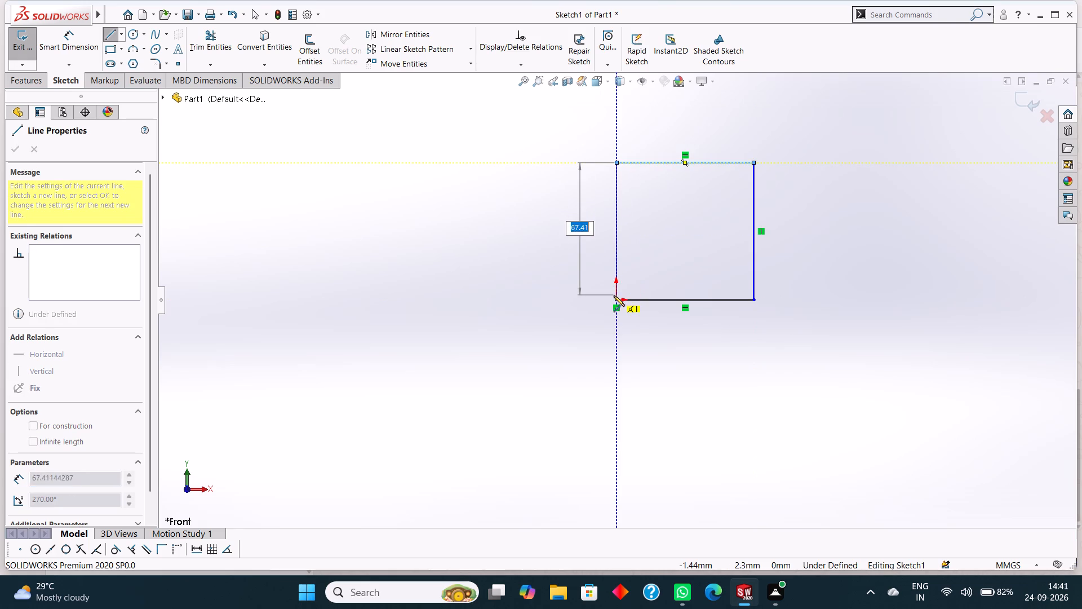
click(614, 301)
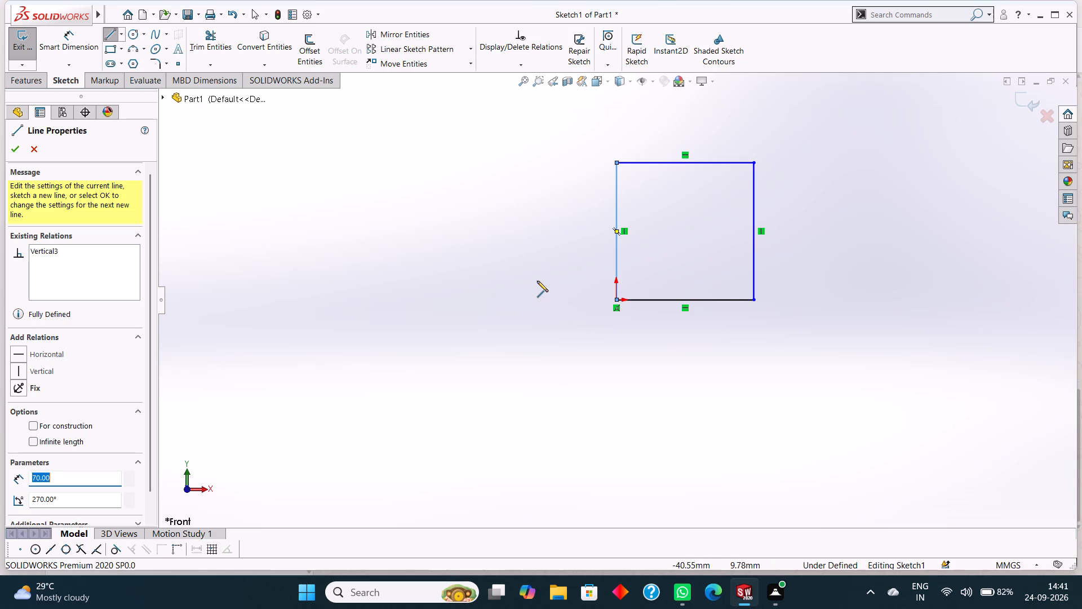
right_click(537, 281)
click(557, 289)
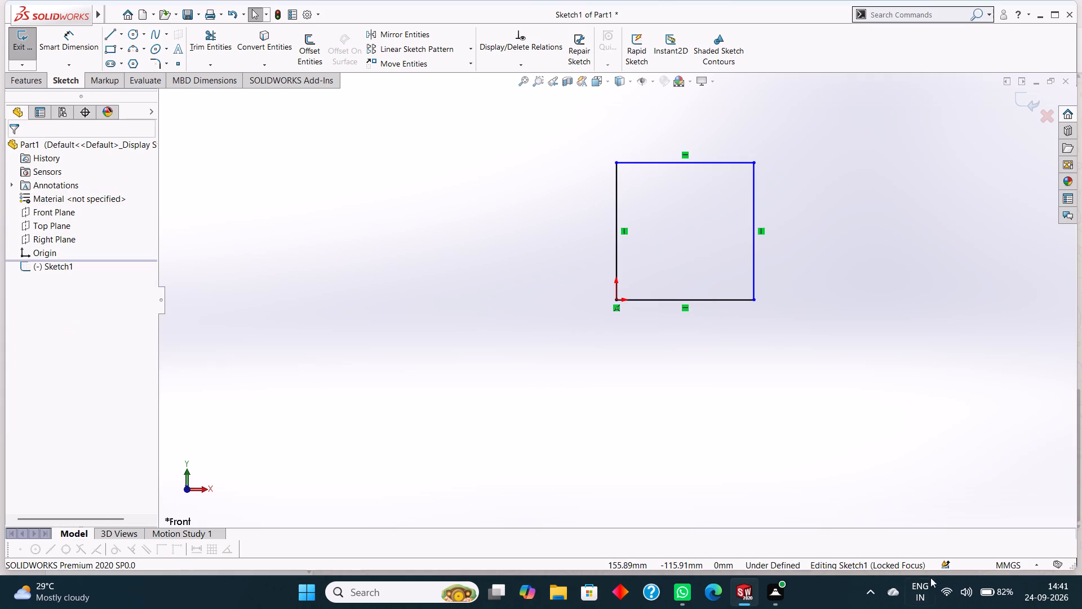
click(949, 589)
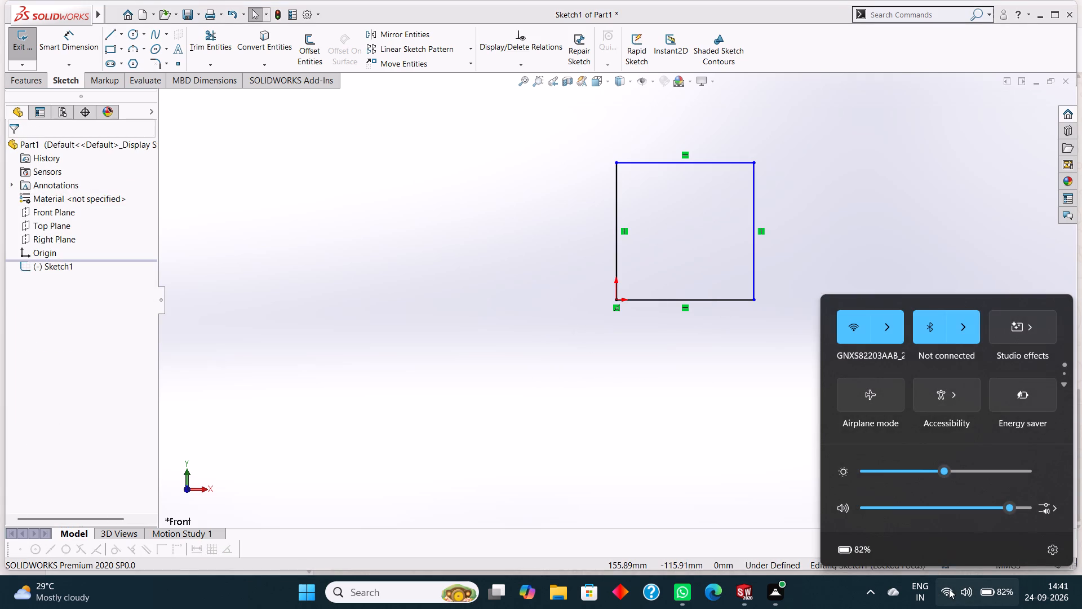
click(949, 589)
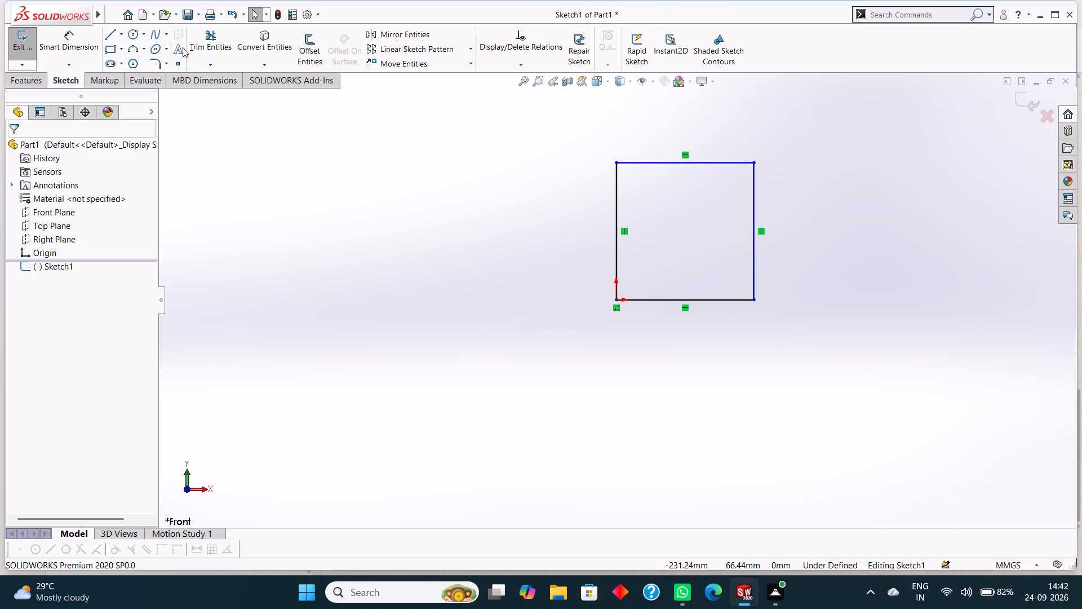
Add smart dimensions to the square's bottom and right sides to fix its width and height.
click(28, 81)
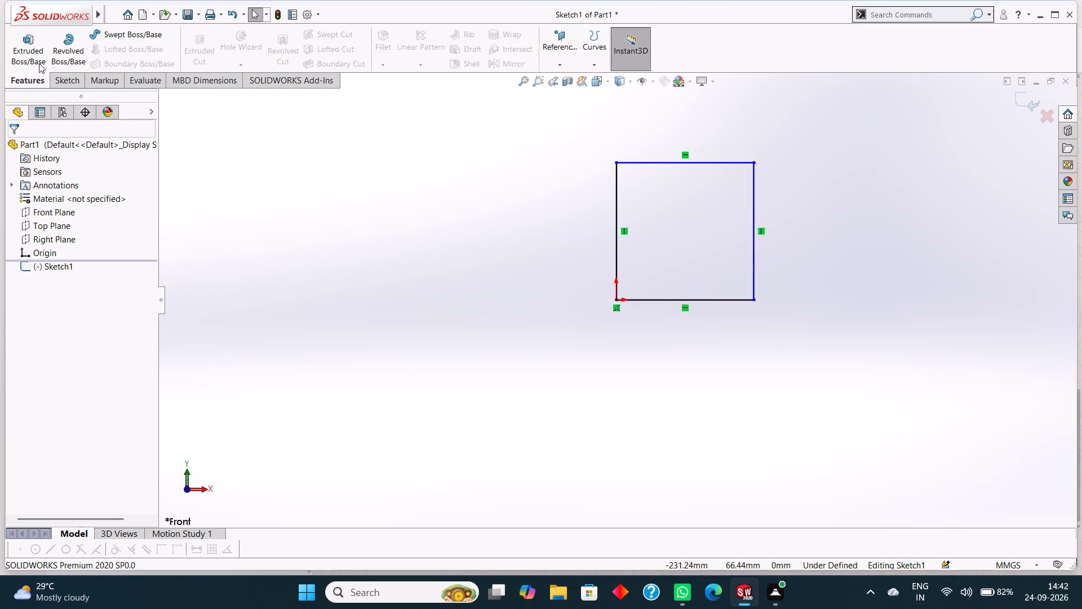
click(56, 83)
click(80, 39)
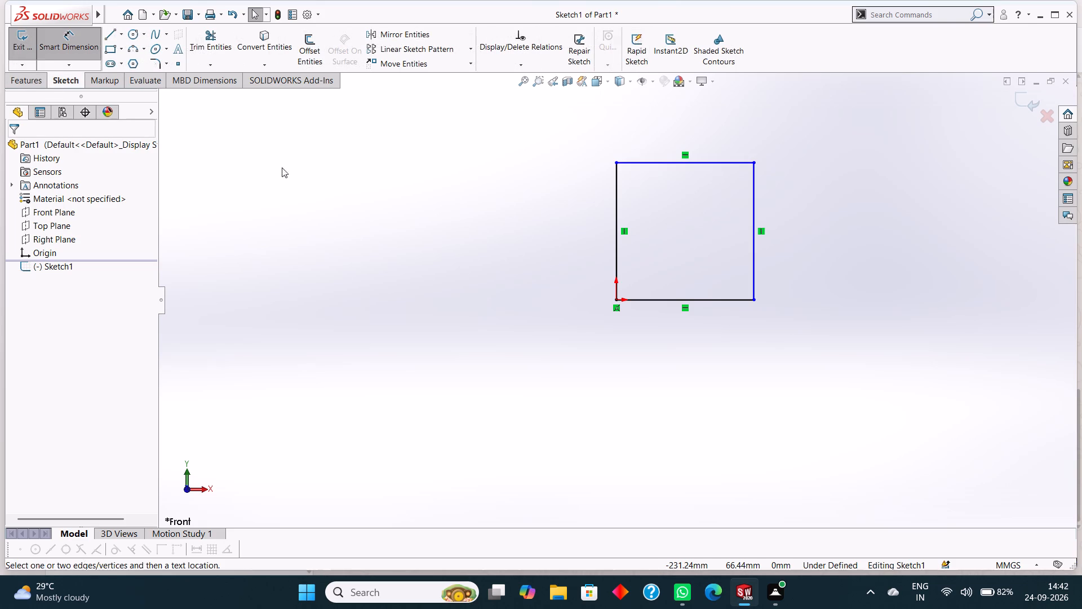
click(654, 301)
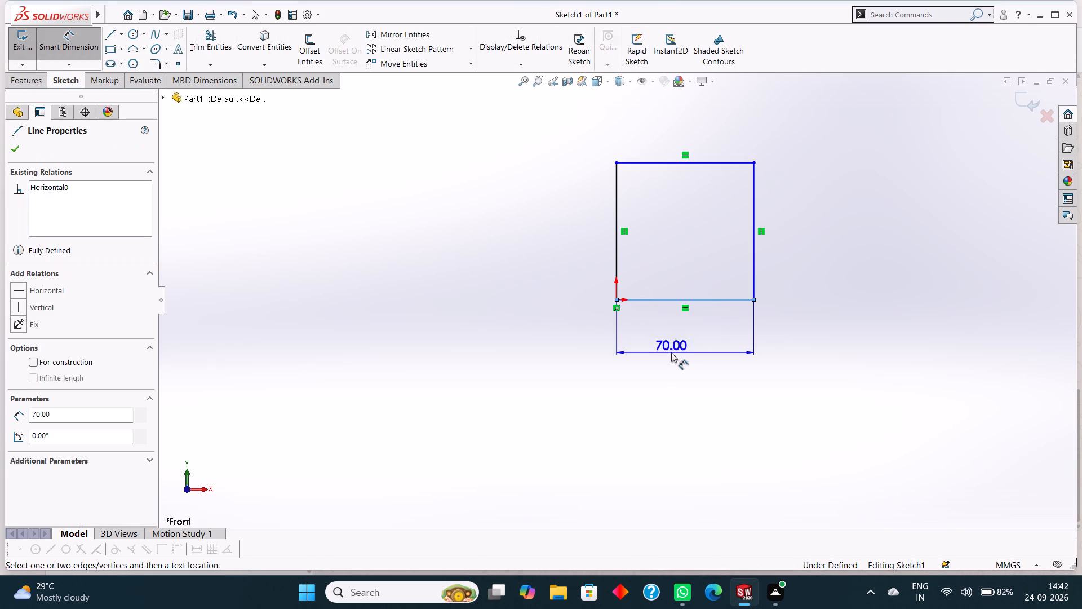
click(671, 352)
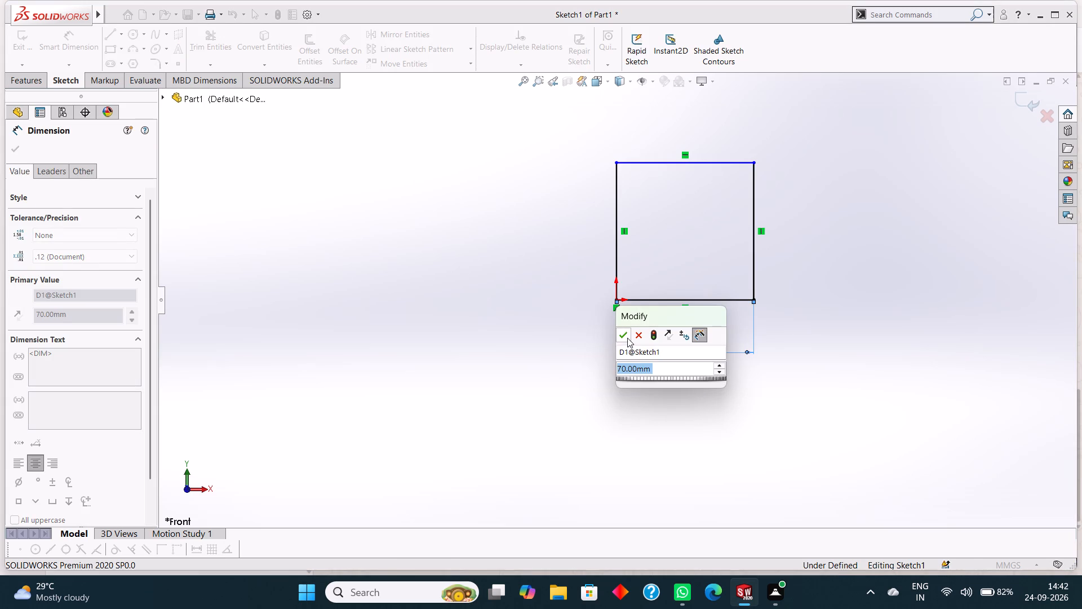
click(626, 338)
click(756, 179)
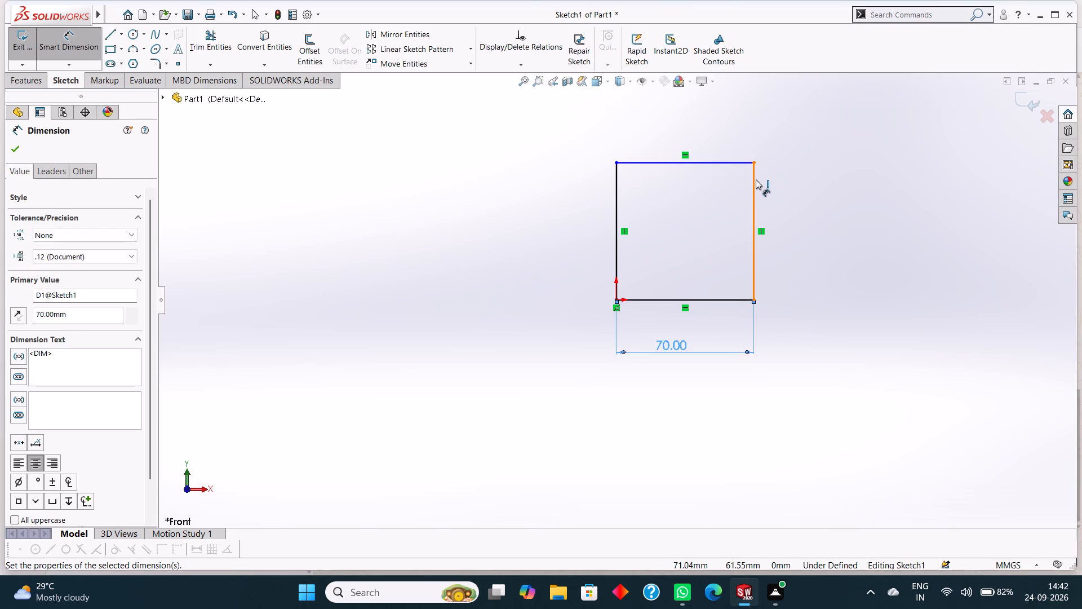
click(863, 211)
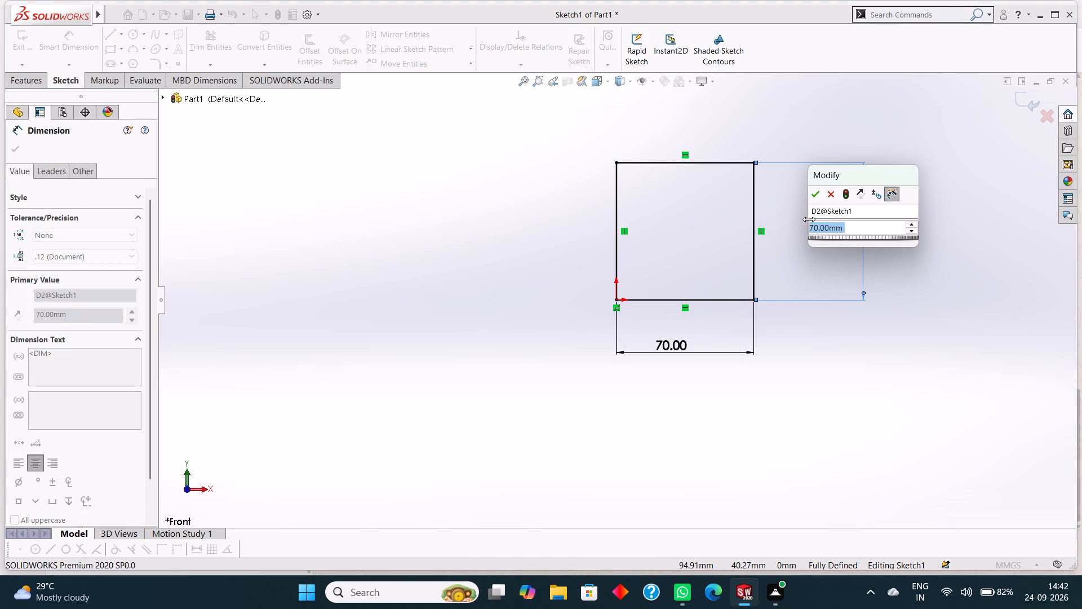
click(813, 194)
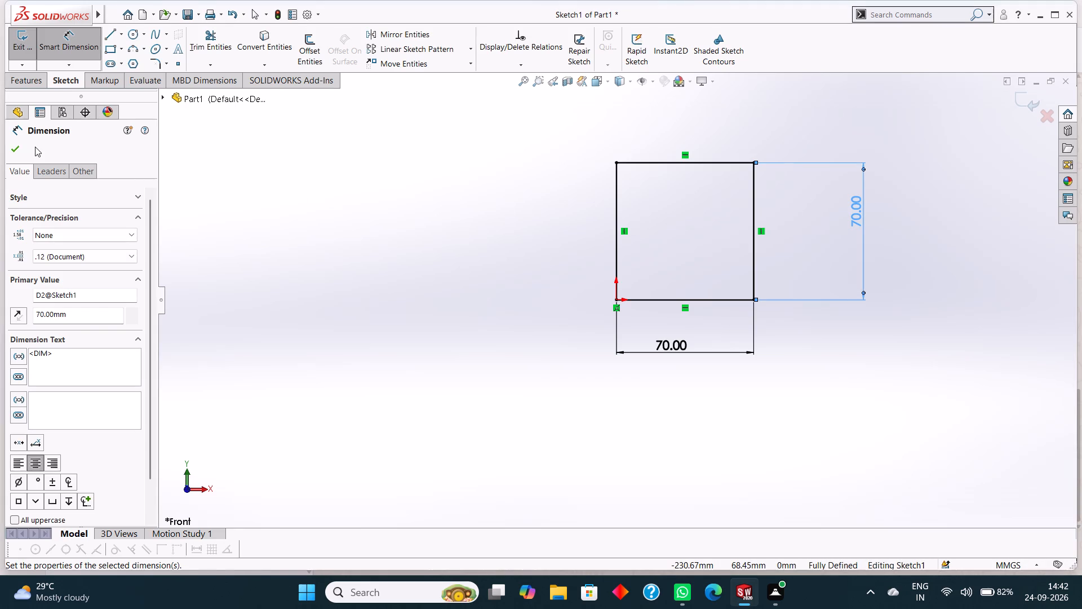
click(17, 147)
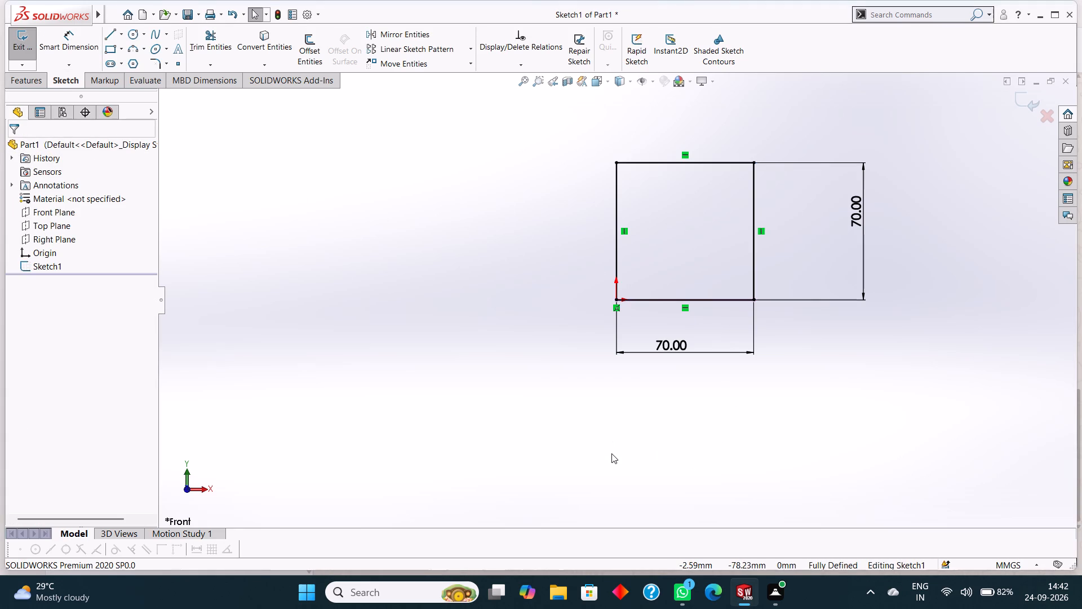
Extrude the square sketch as a blind boss 10 mm deep.
click(16, 81)
click(37, 54)
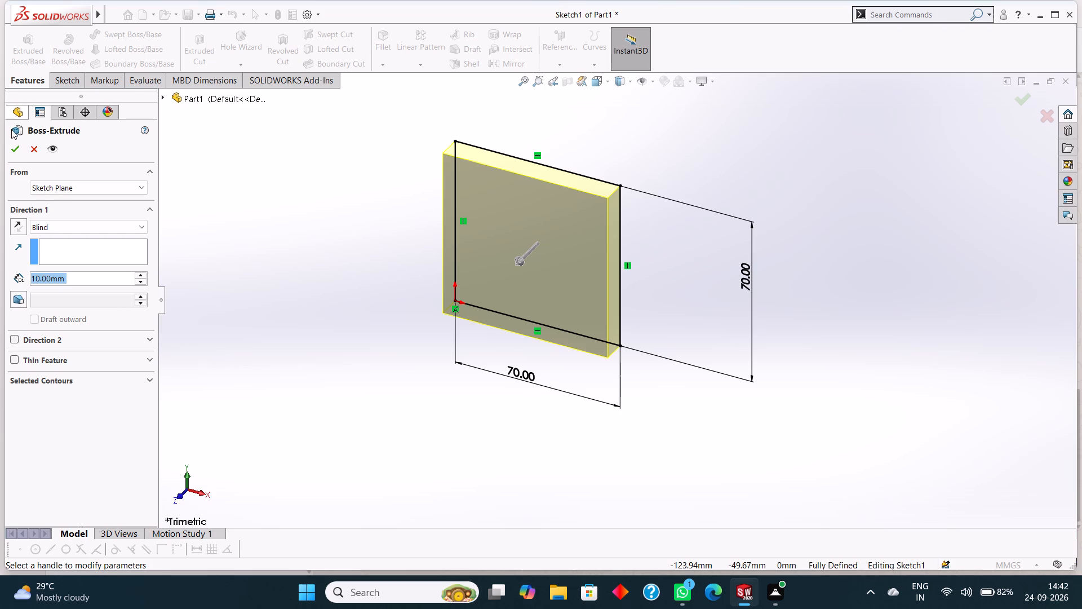
click(20, 152)
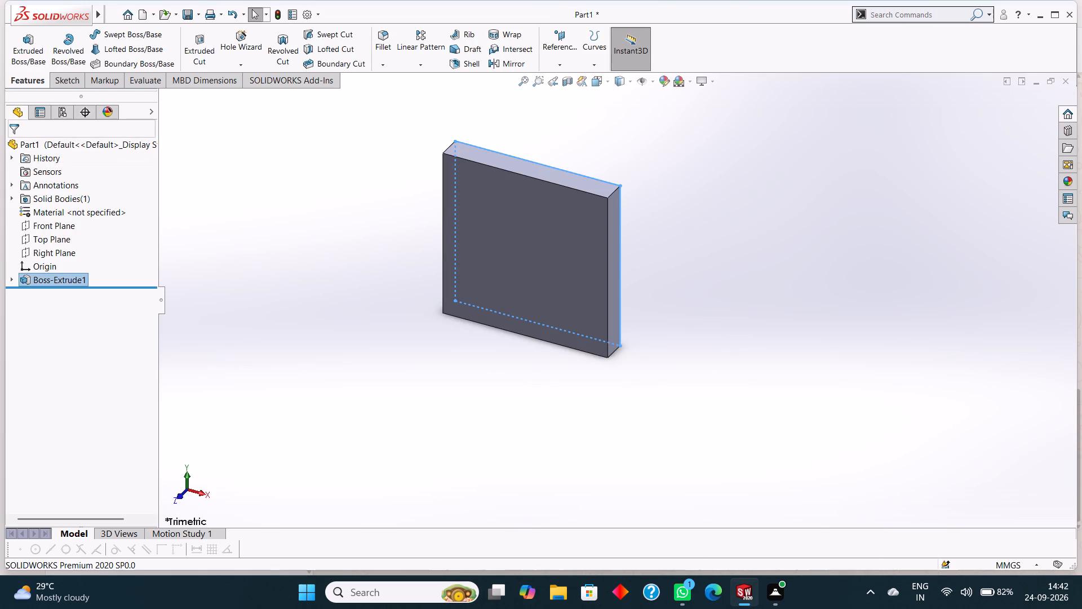
click(804, 203)
Start a new sketch on the large front face of the square plate.
click(555, 226)
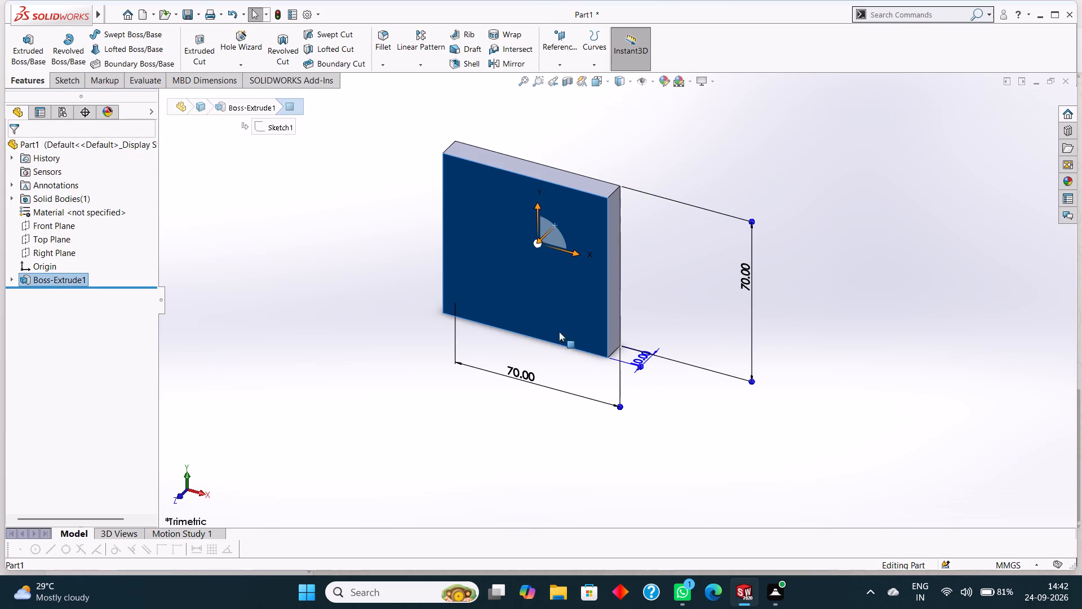
key(ctrl+9)
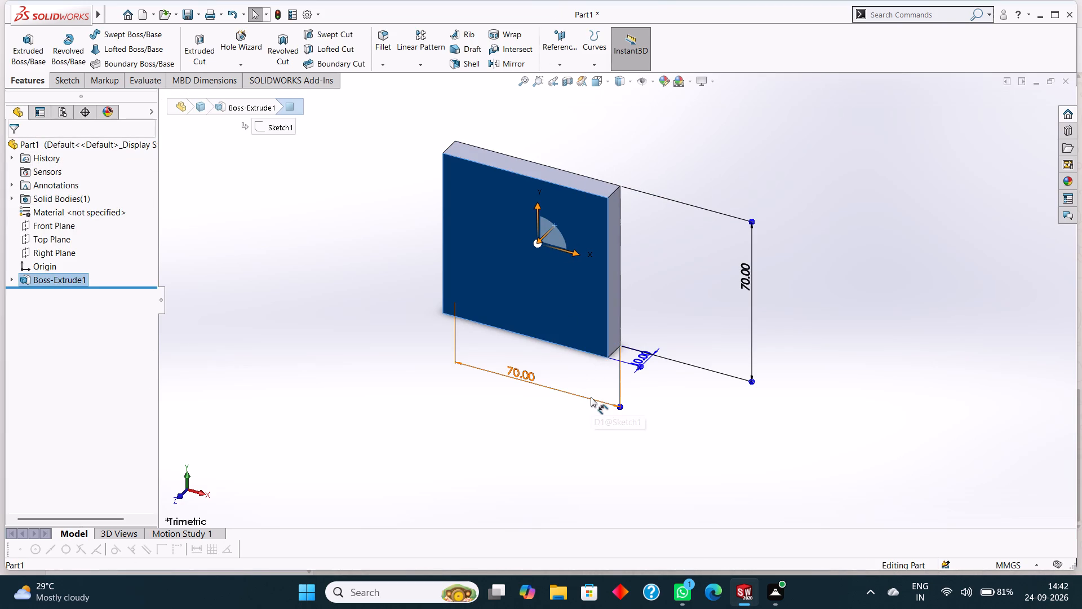
key(ctrl+8)
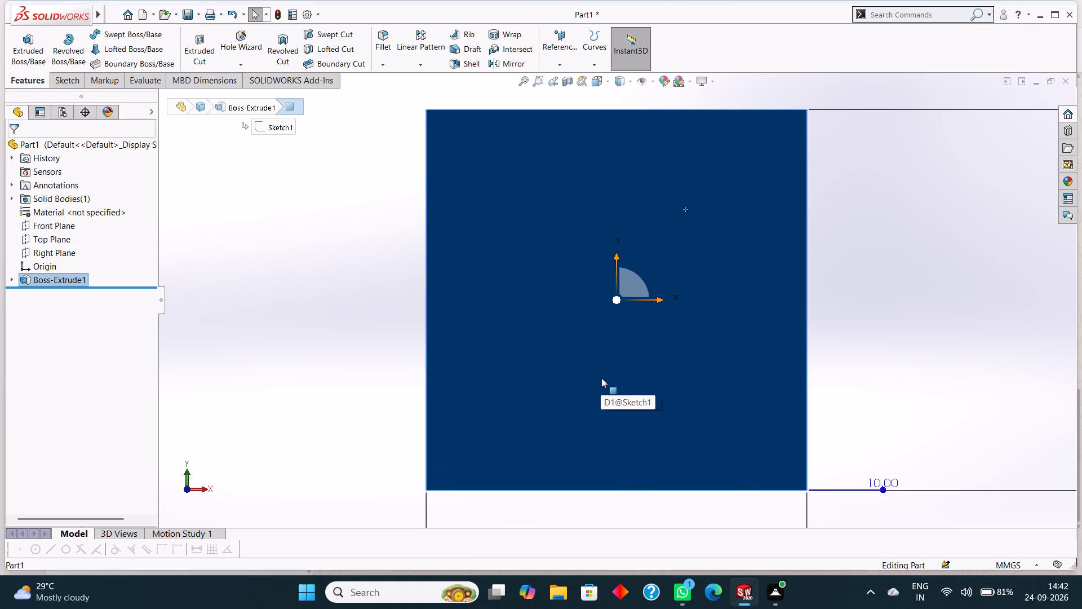
right_click(566, 227)
click(596, 215)
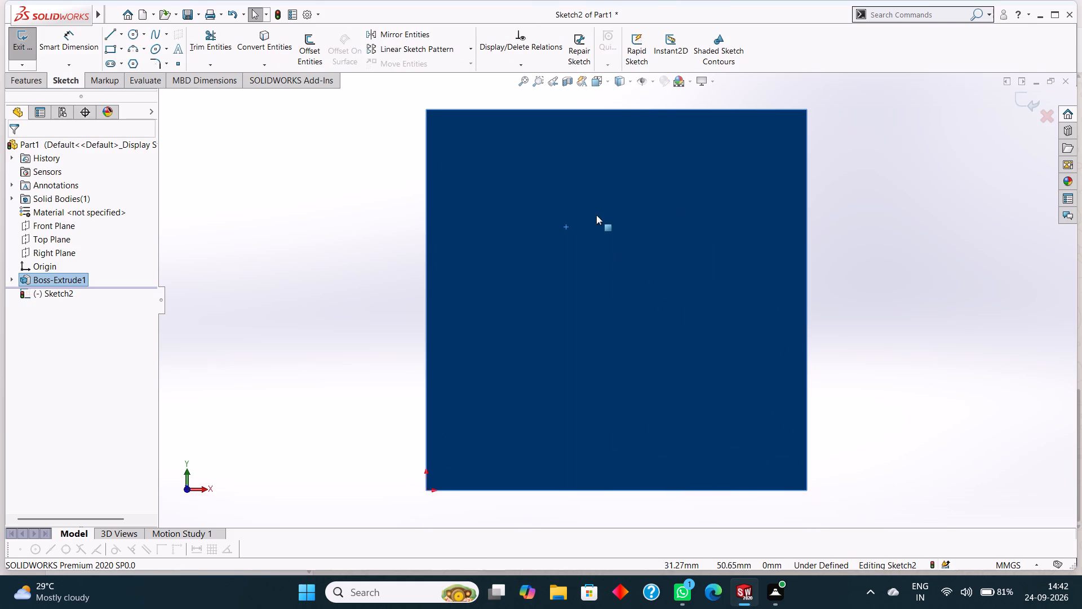
key(Escape)
click(134, 37)
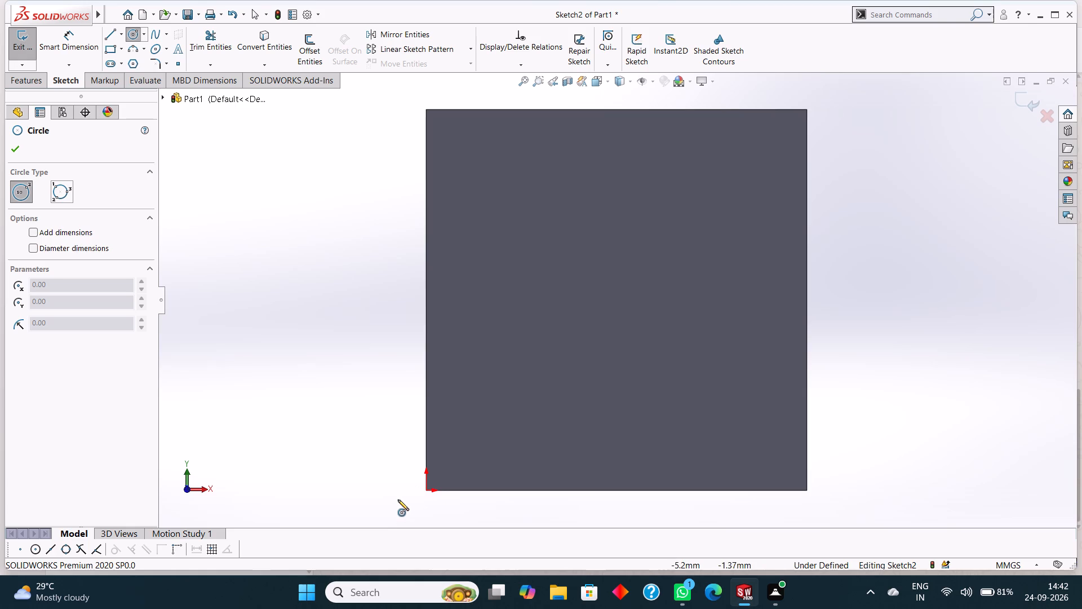
key(Escape)
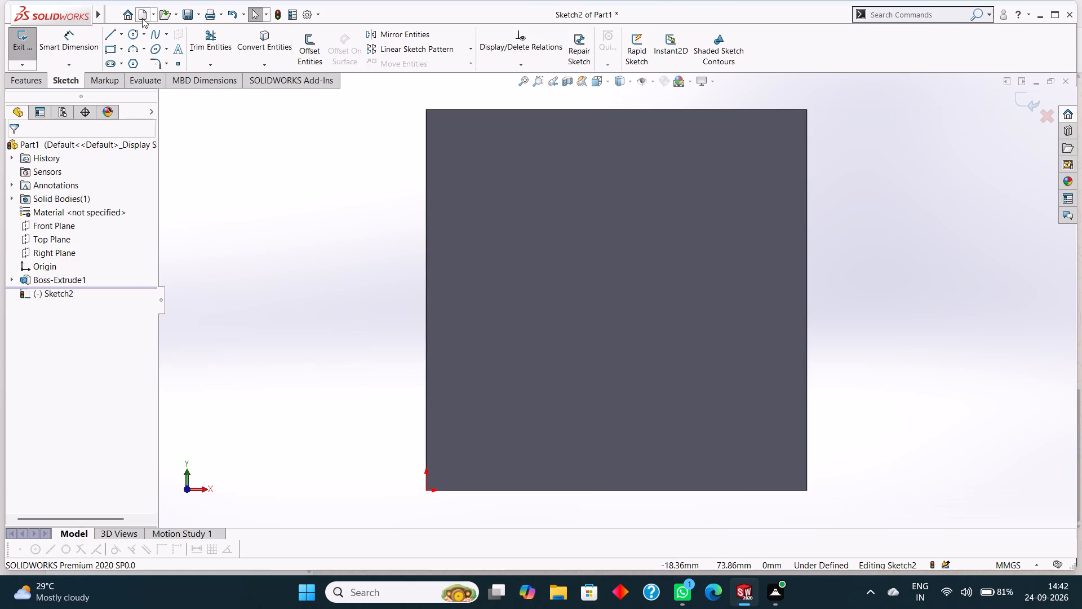
Draw a 10 mm construction line from the origin along the plate's bottom edge, plus a 10 mm vertical one up from its end.
click(124, 32)
click(130, 63)
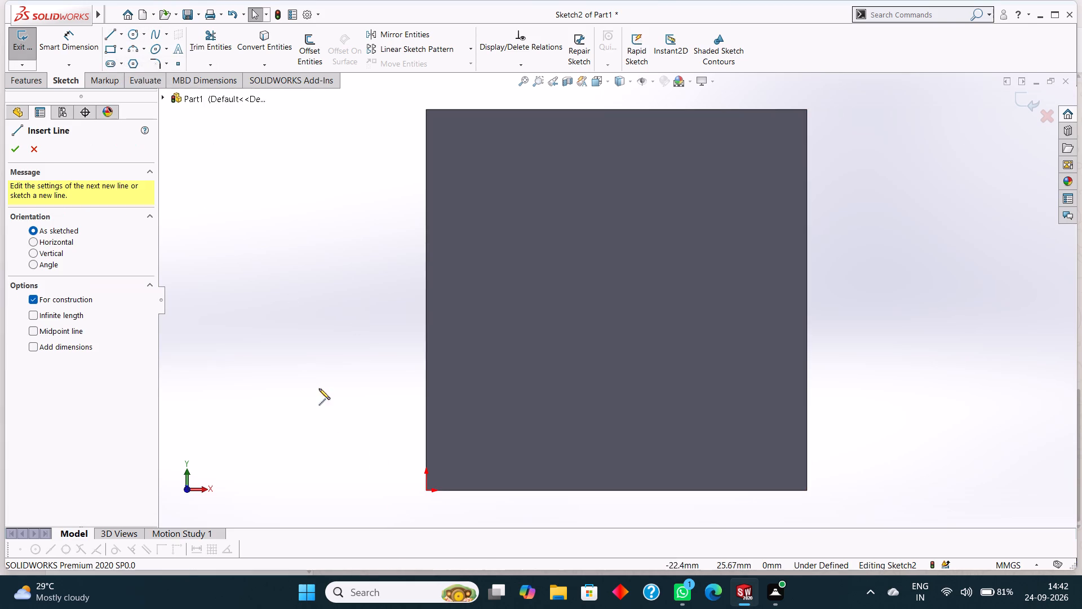
click(425, 491)
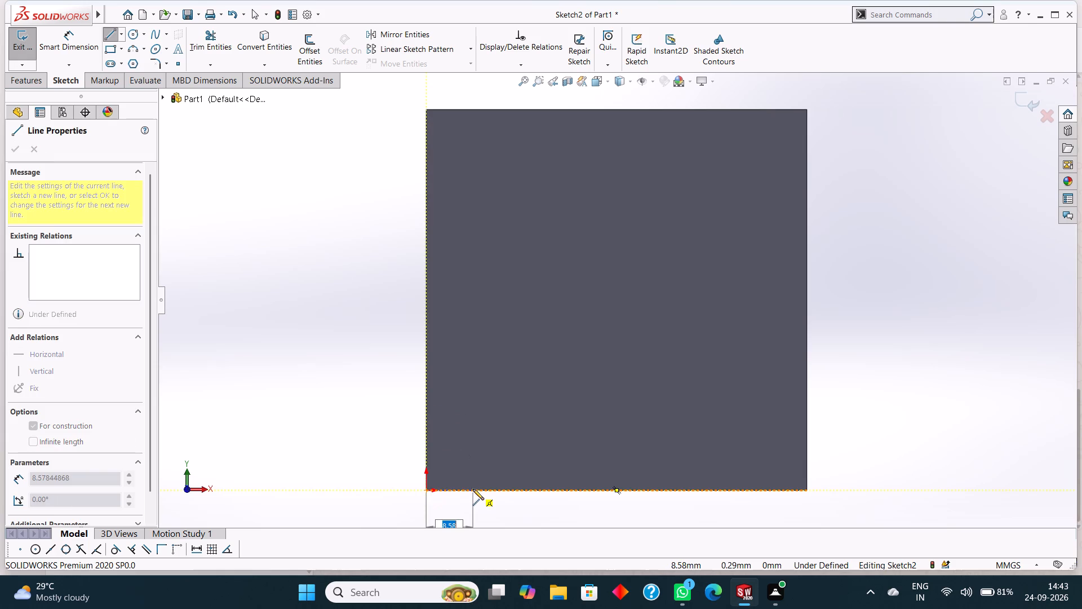
text(10)
key(Return)
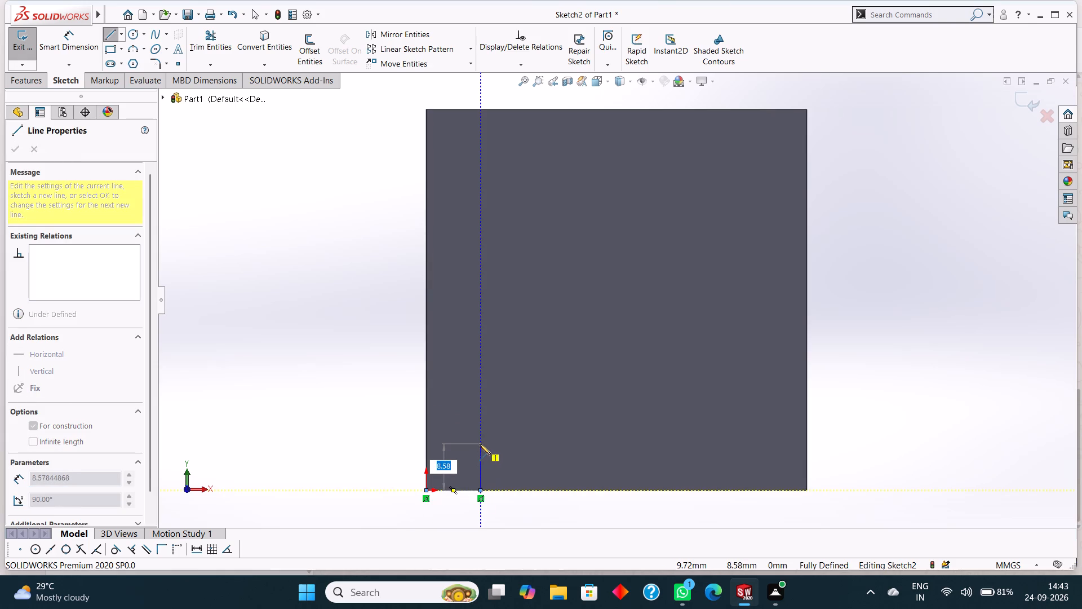
text(10)
key(Return)
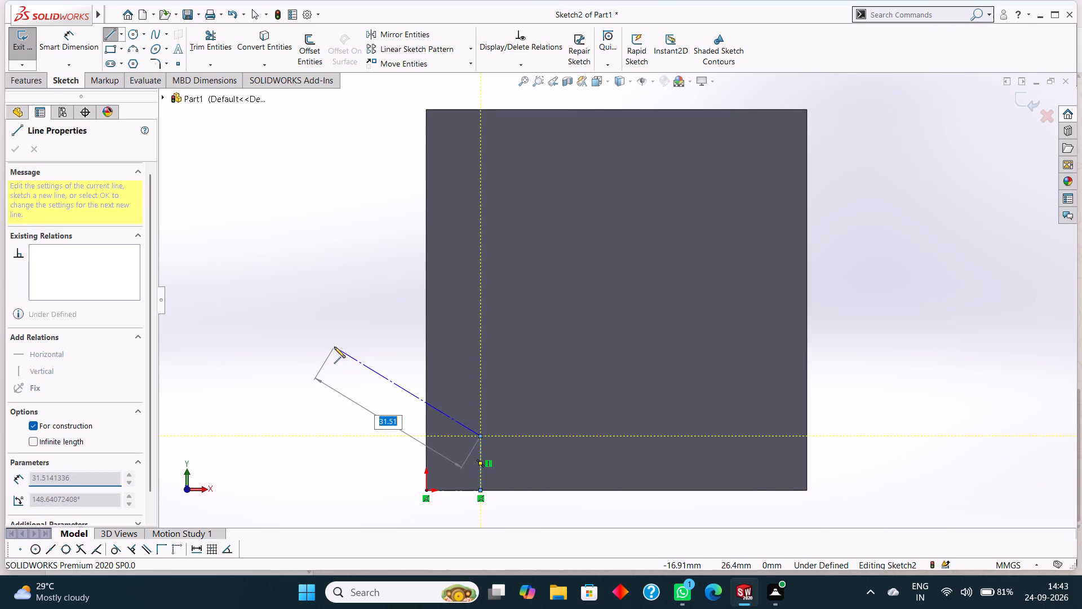
right_click(334, 347)
click(353, 357)
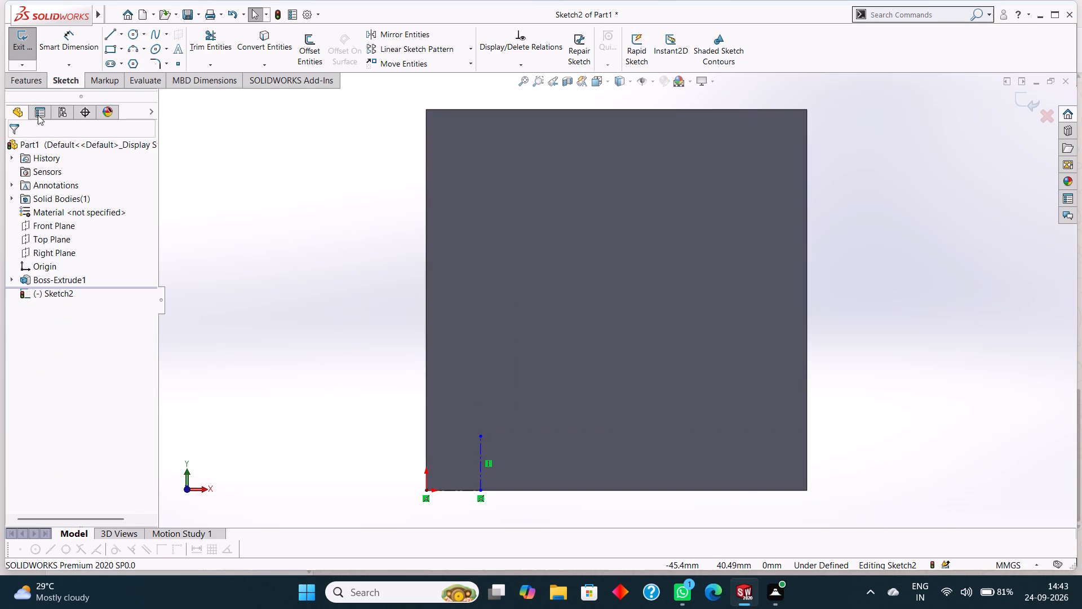
Sketch a circle of radius 7.5 mm centred on the upper end of the vertical construction line.
click(128, 36)
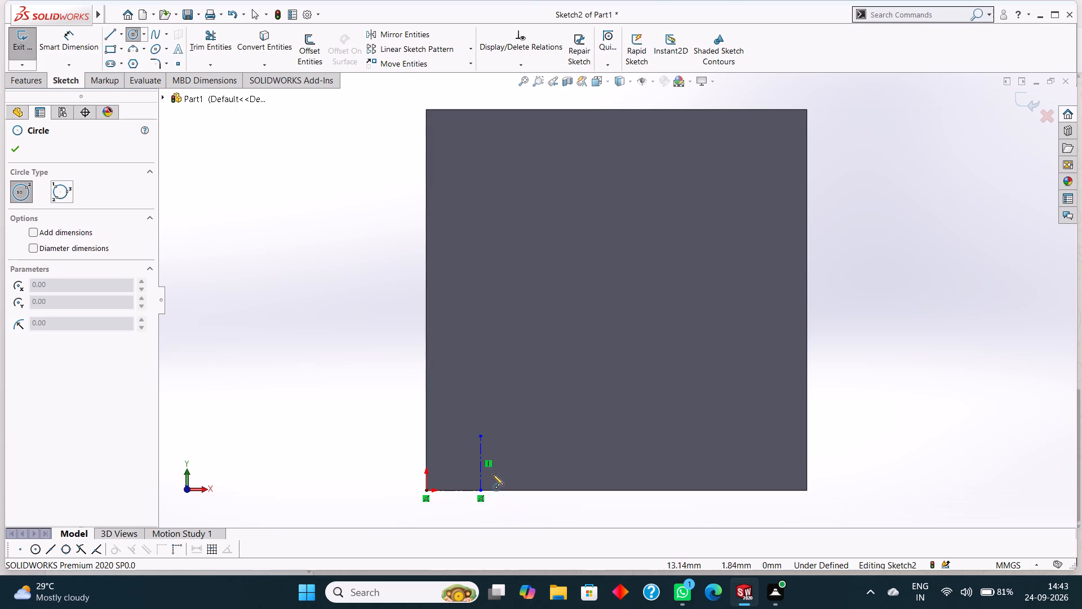
click(483, 438)
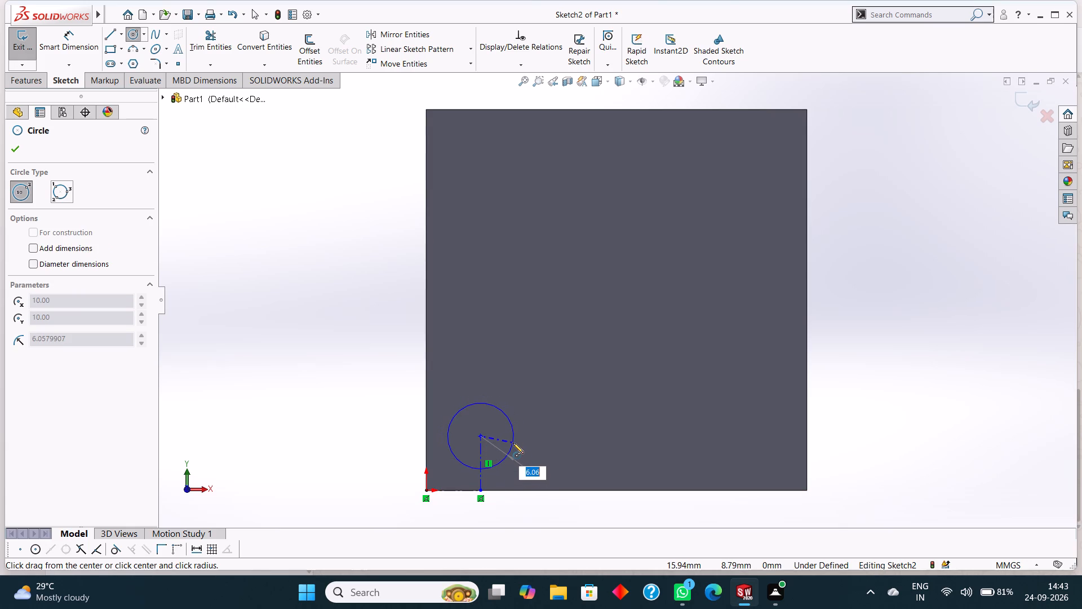
text(7.5)
key(Return)
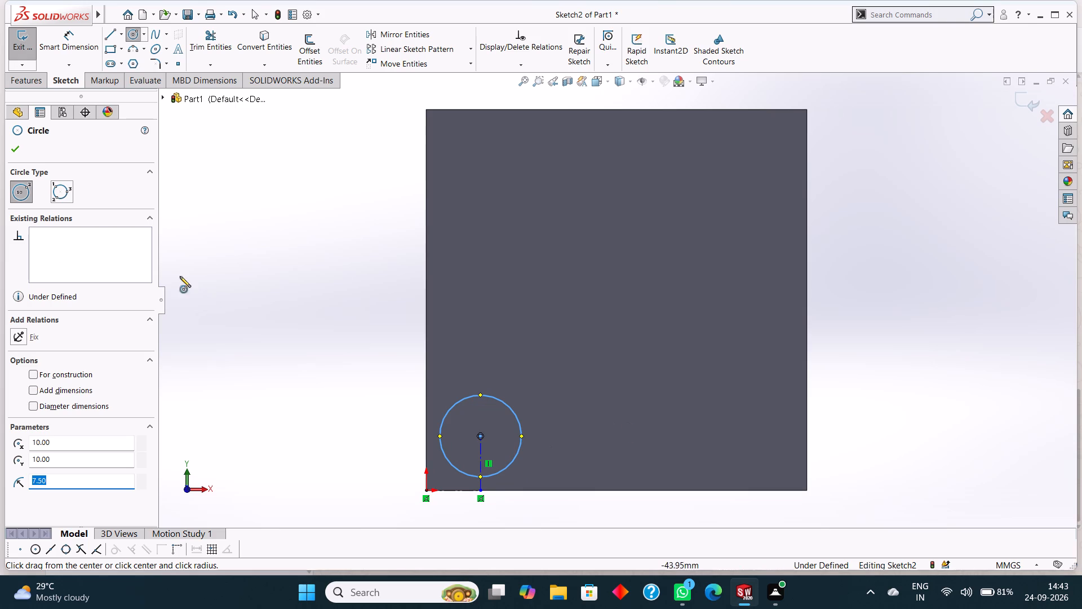
click(24, 149)
click(21, 147)
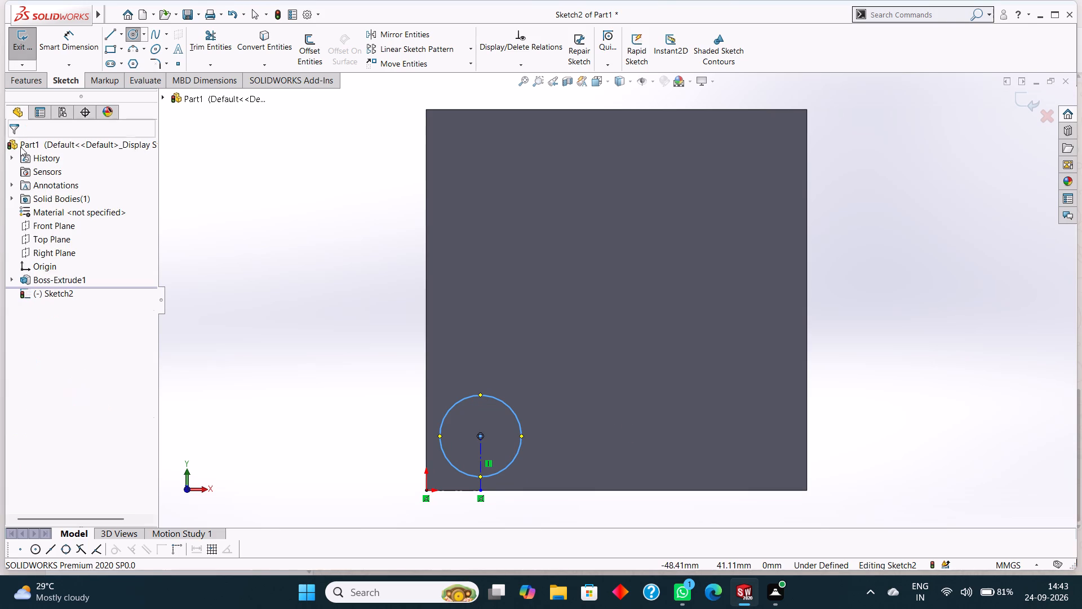
Dimension the diameter of the circle near the plate's lower-left corner.
click(66, 41)
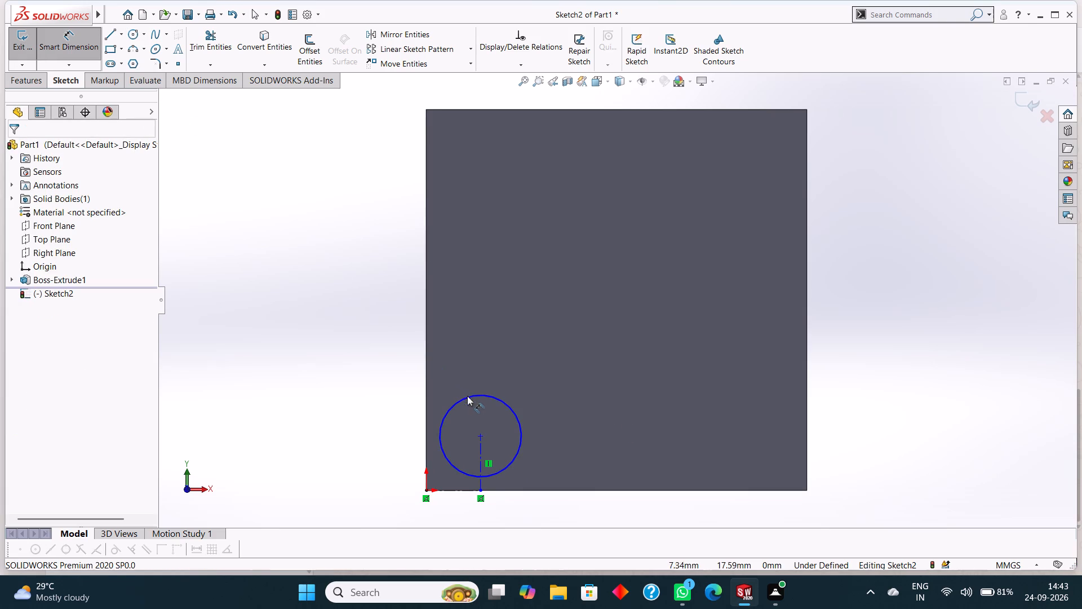
click(468, 397)
click(389, 400)
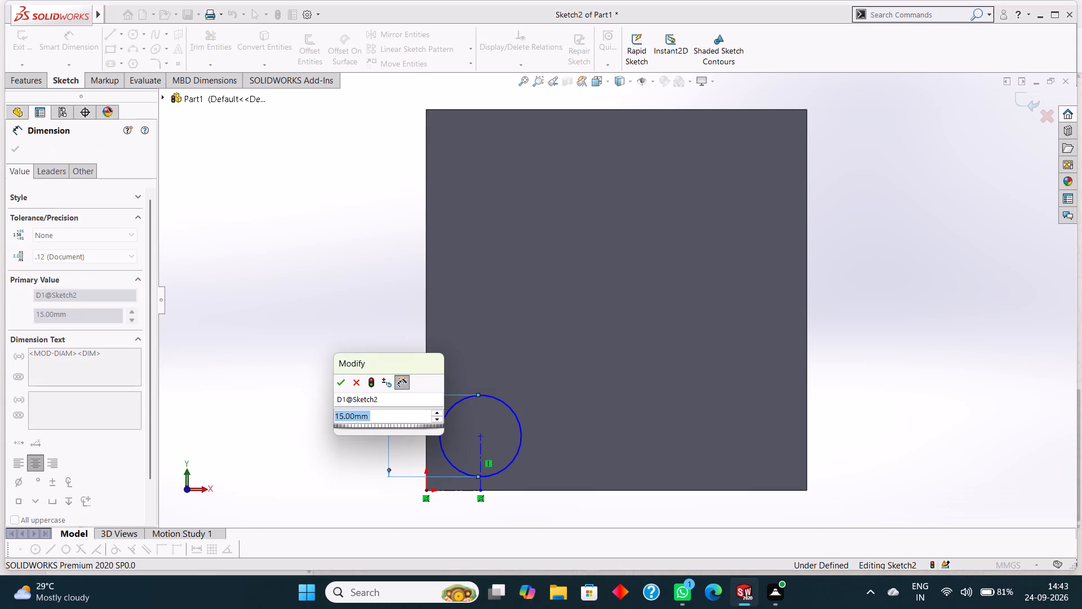
click(340, 385)
click(20, 151)
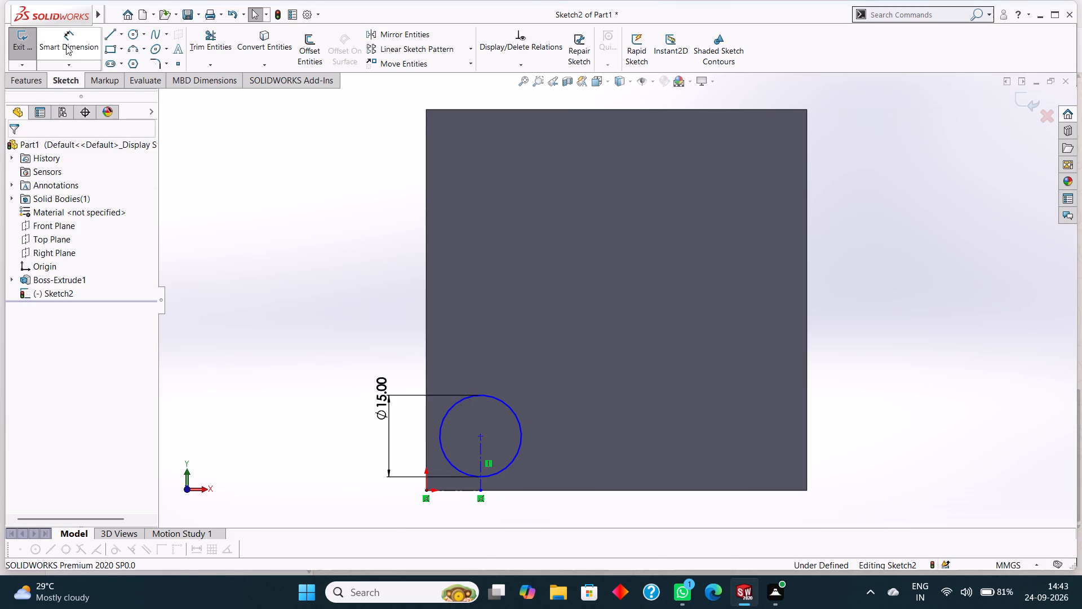
Draw a 10 mm construction line from the plate's lower-right corner along the bottom edge, plus a 10 mm vertical one up from its end.
click(122, 33)
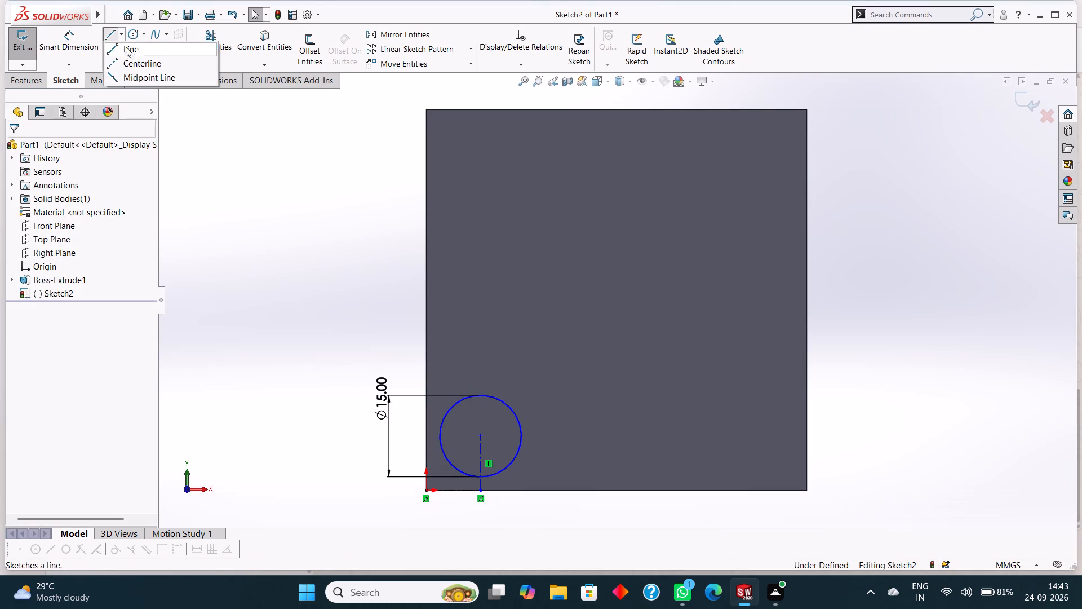
click(131, 61)
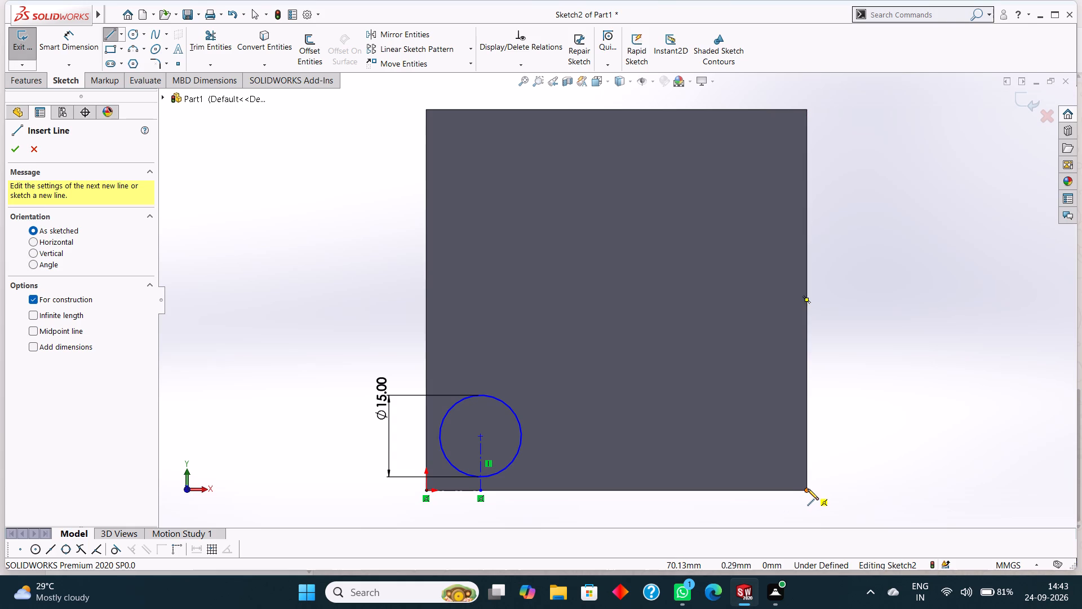
click(808, 489)
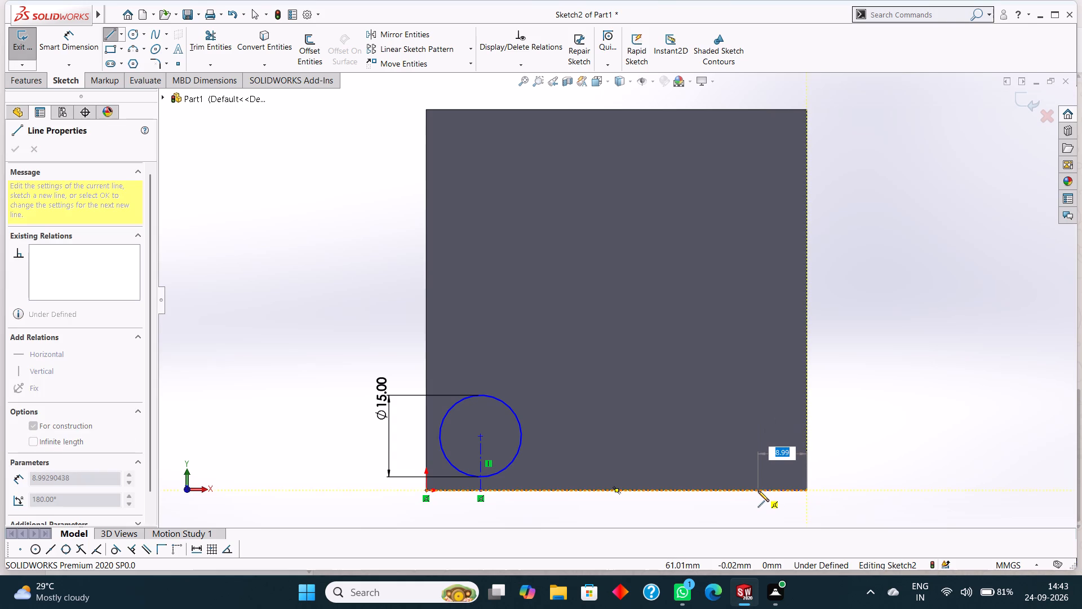
text(10)
key(Return)
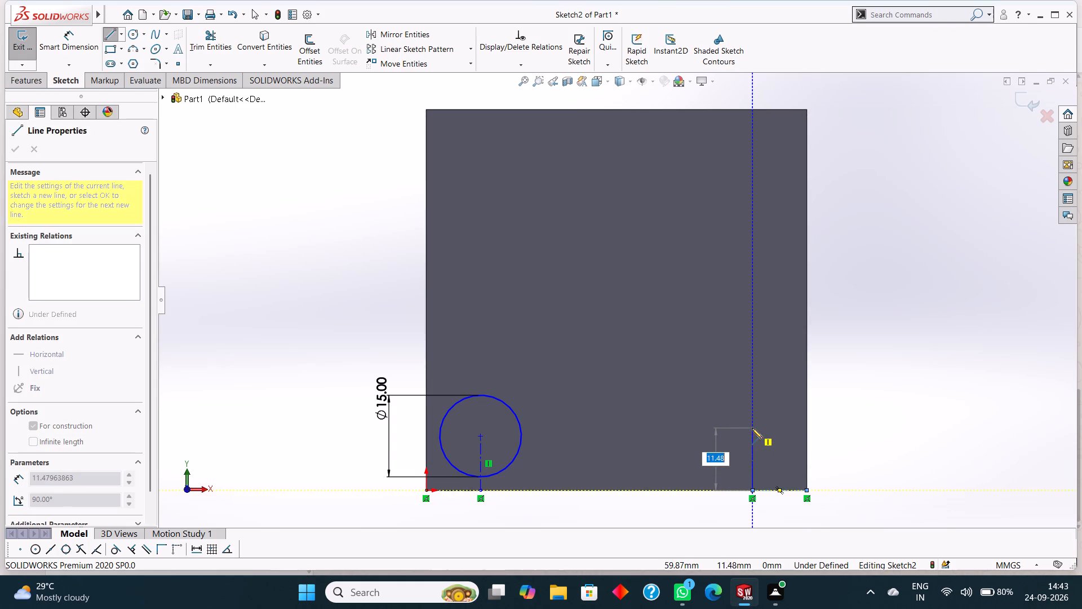
text(10)
key(Return)
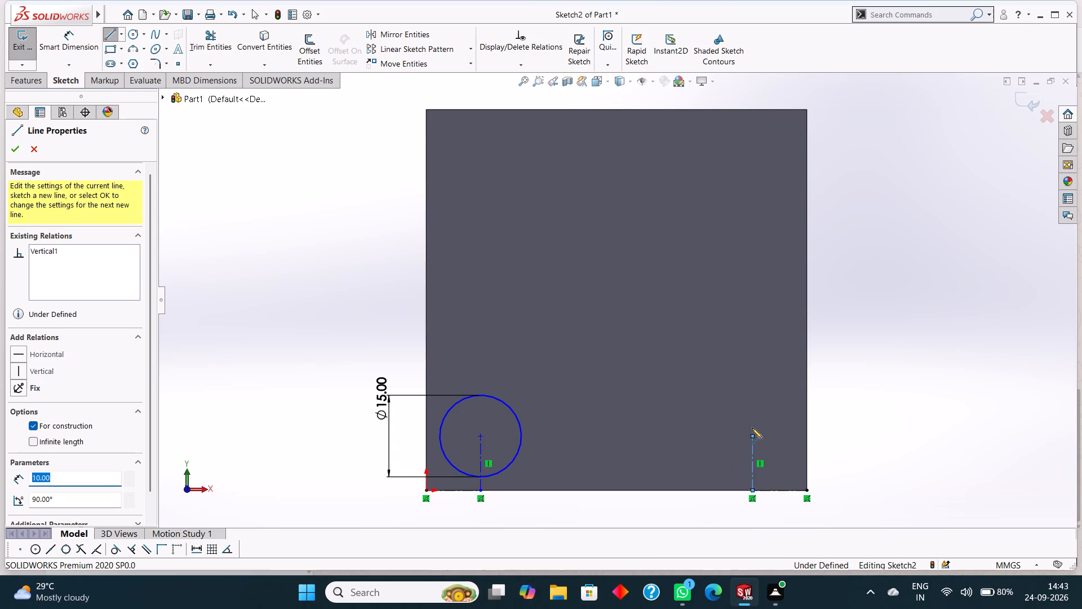
right_click(752, 428)
click(795, 438)
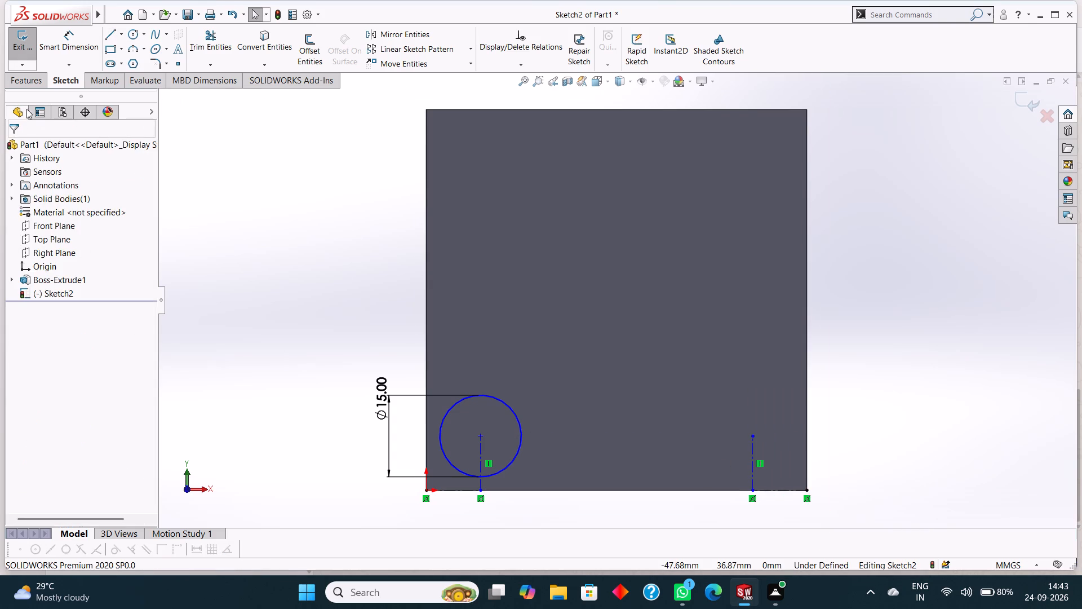
Sketch a circle of radius 7.5 mm centred on the upper end of the lower-right vertical construction line.
click(131, 29)
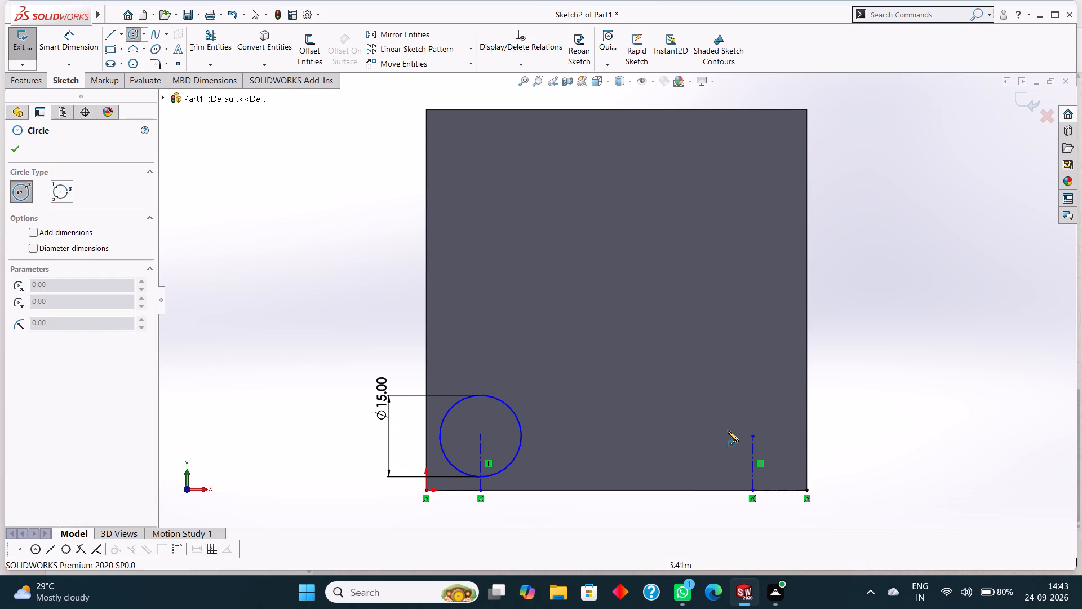
click(752, 437)
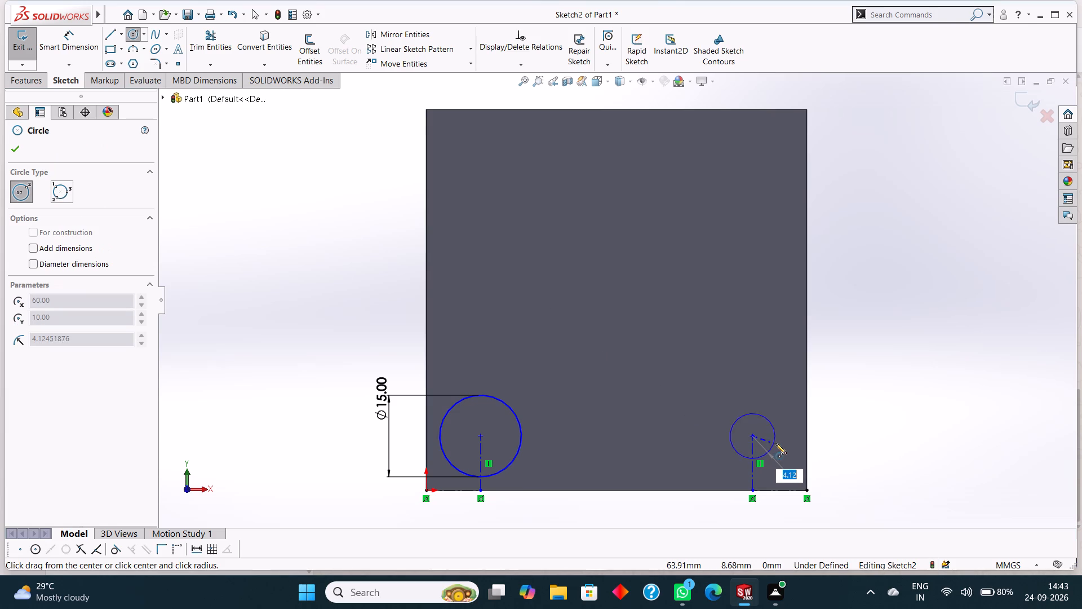
text(7.5)
key(Return)
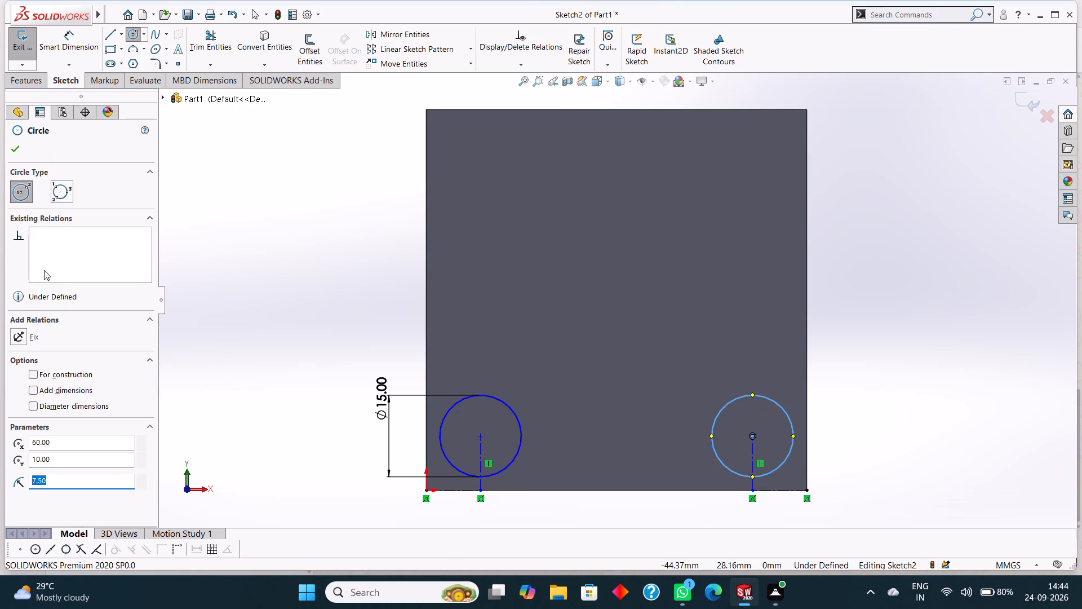
click(18, 149)
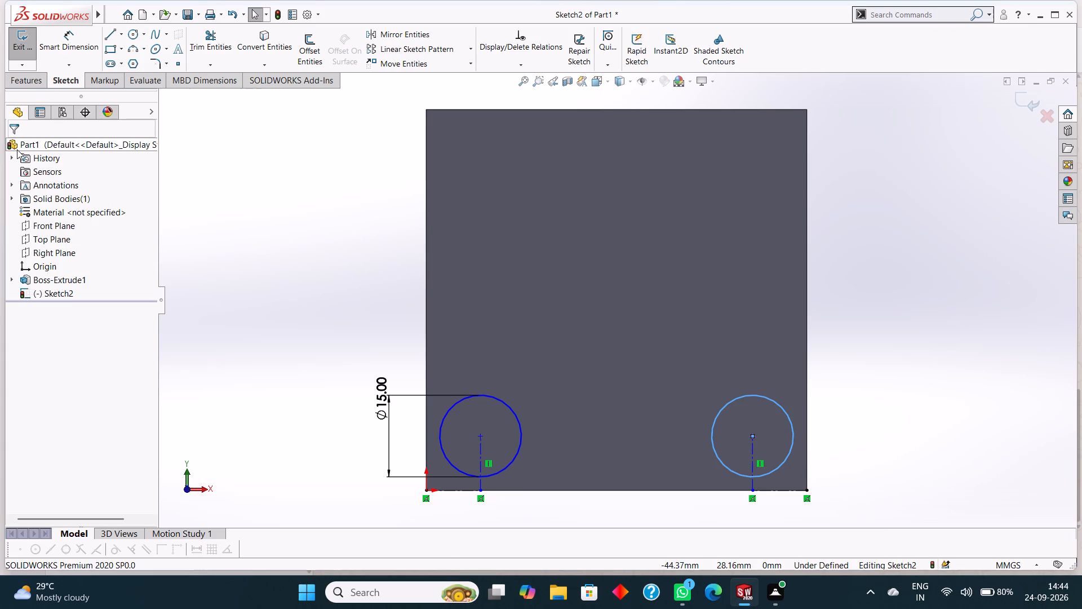
Draw a 10 mm construction line from the plate's upper-right corner along the top edge, plus a 10 mm vertical one down from its end.
click(123, 38)
click(135, 62)
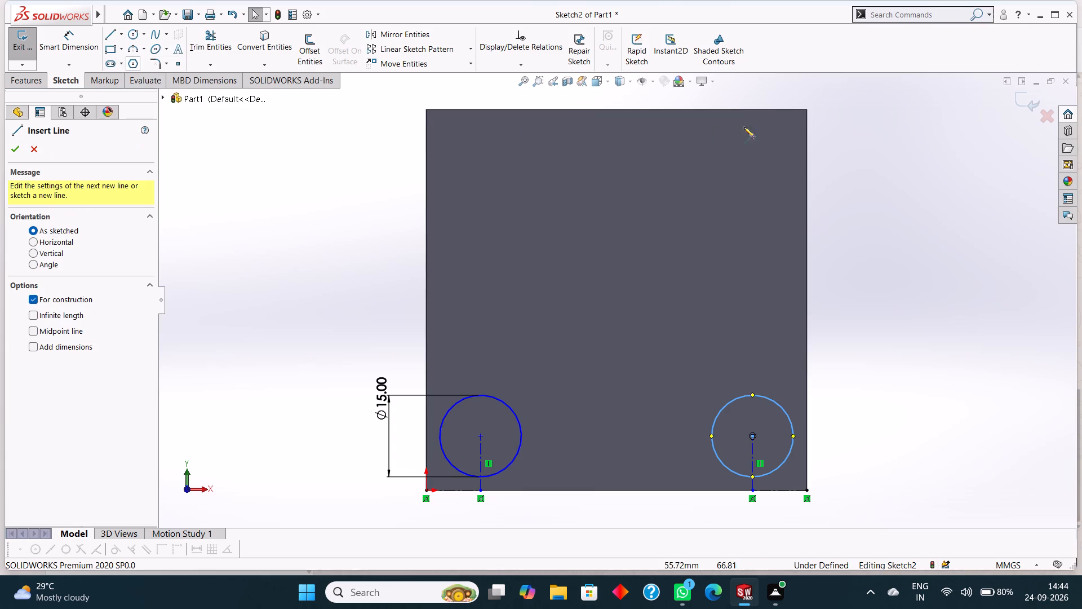
click(807, 109)
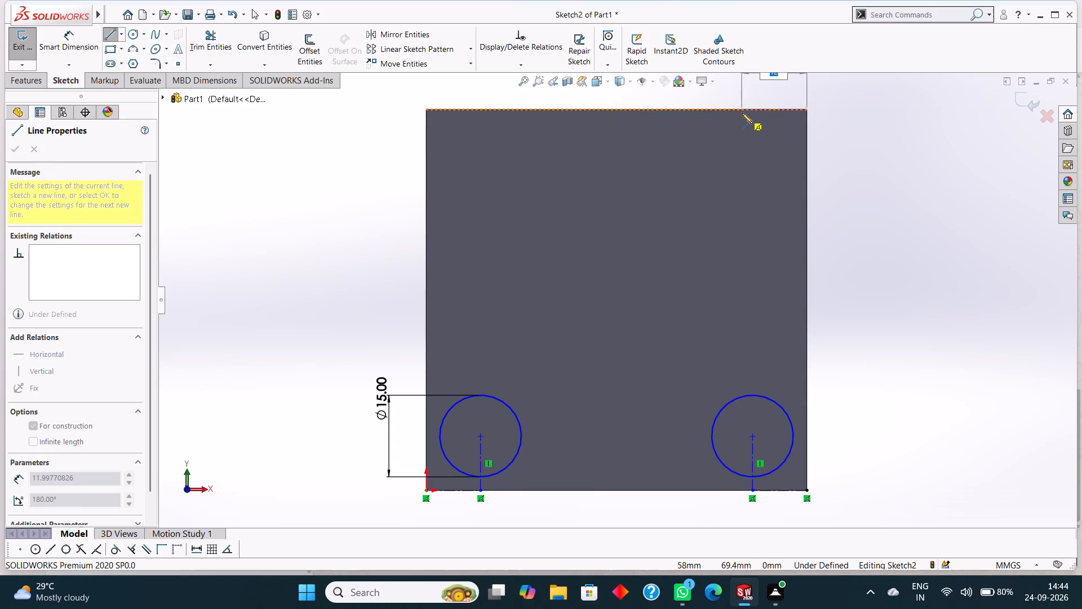
scroll(742, 113, up, 1)
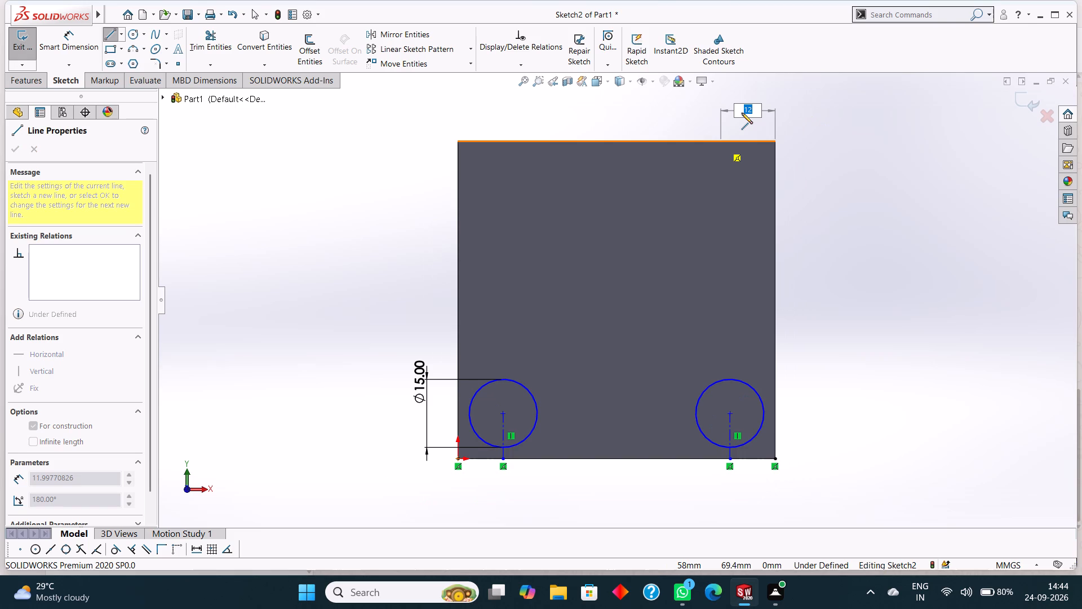
text(7.5)
key(BackSpace)
key(BackSpace)
key(BackSpace)
text(10)
key(Return)
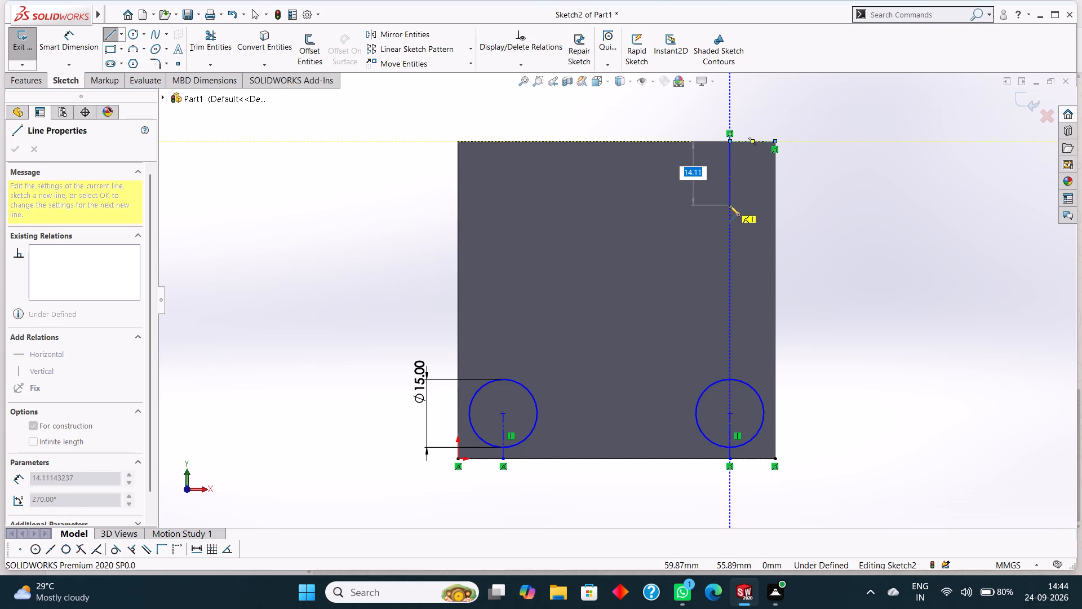
text(10)
key(Return)
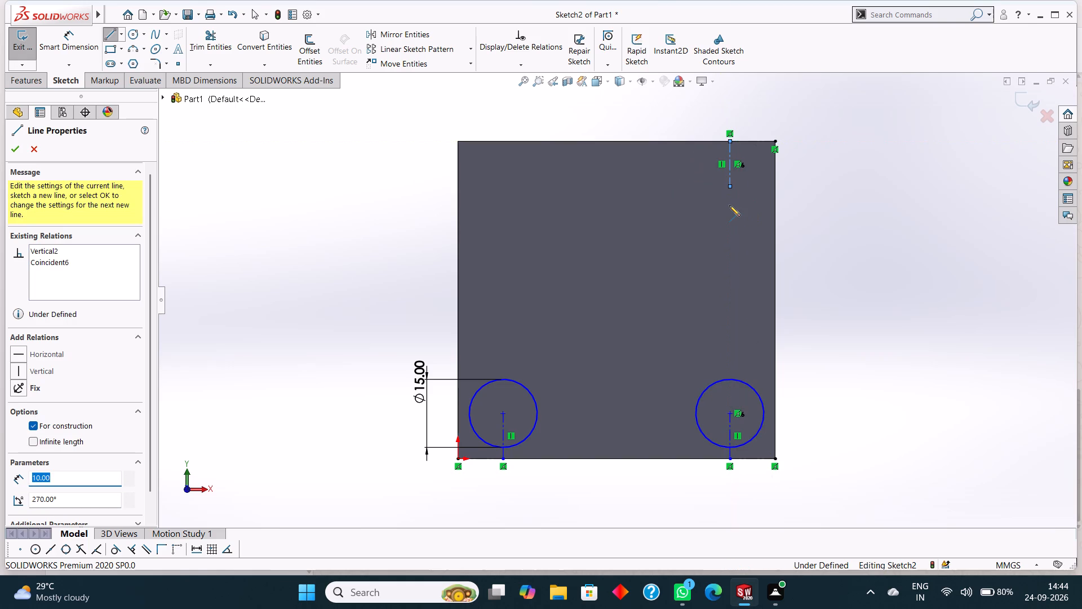
right_click(729, 205)
click(746, 214)
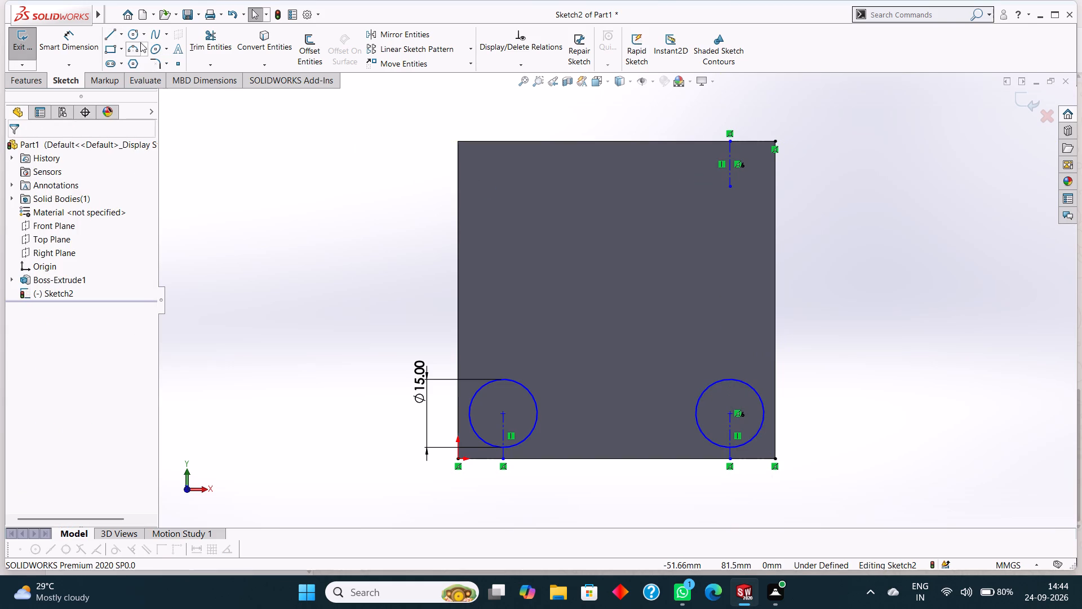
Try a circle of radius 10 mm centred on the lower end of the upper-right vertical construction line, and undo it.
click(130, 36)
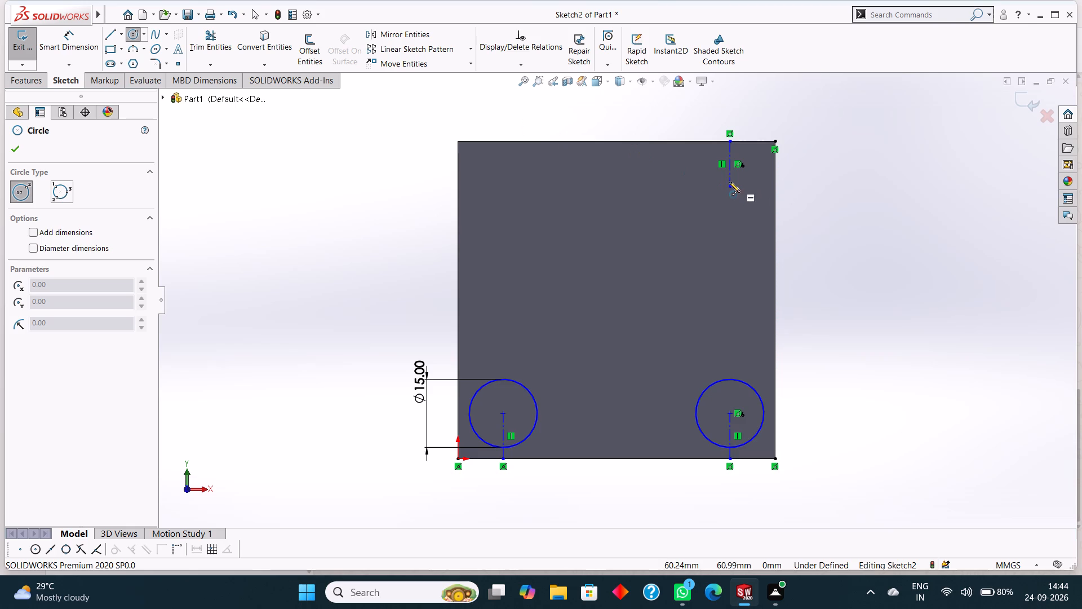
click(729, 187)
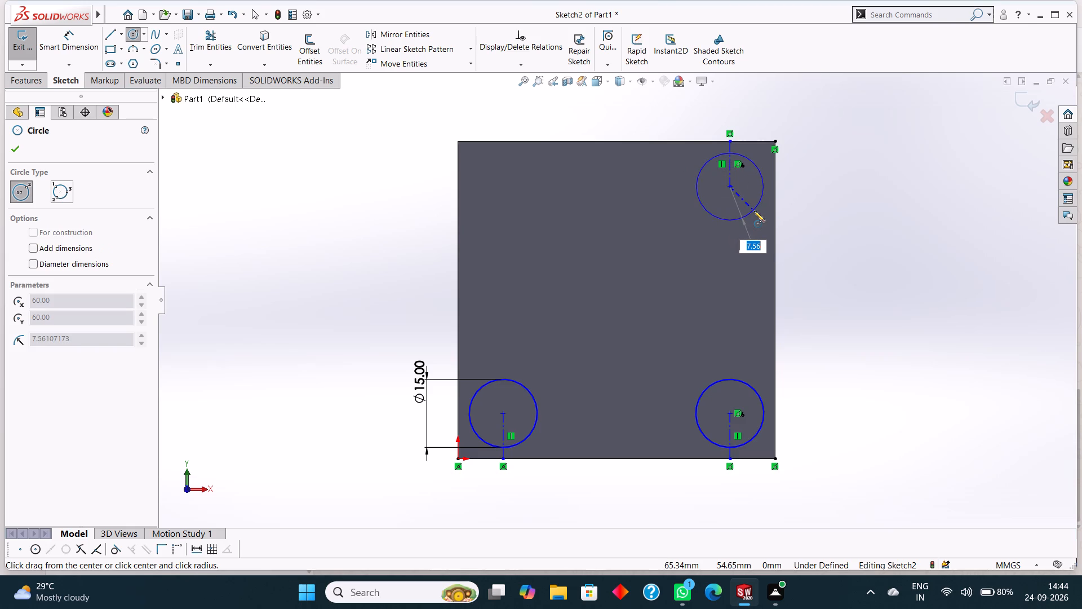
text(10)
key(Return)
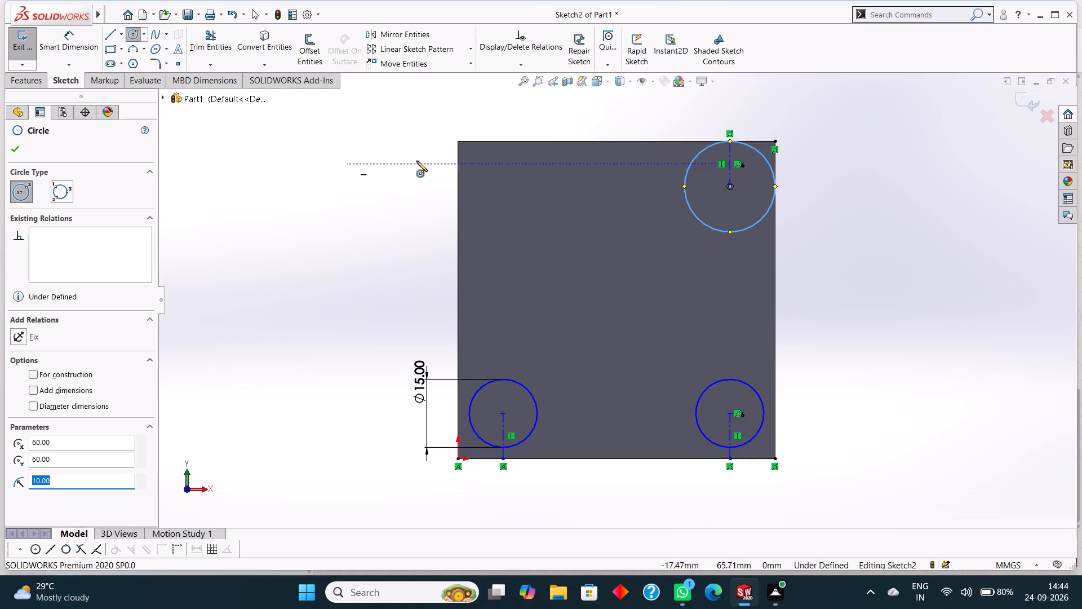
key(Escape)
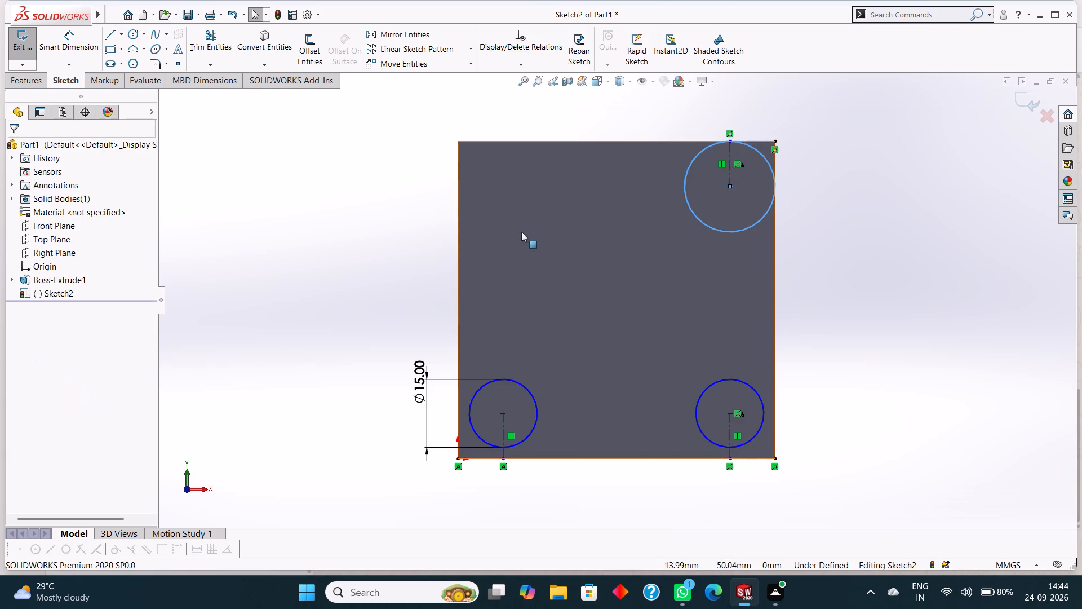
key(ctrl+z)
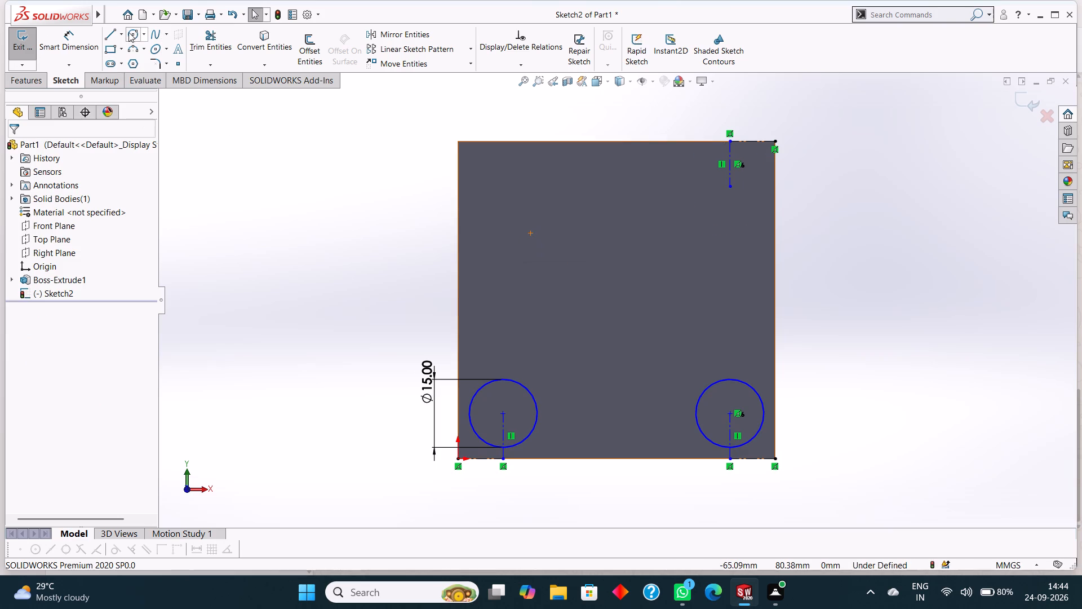
Sketch a circle of radius 7.5 mm centred on the lower end of the upper-right vertical construction line.
click(128, 32)
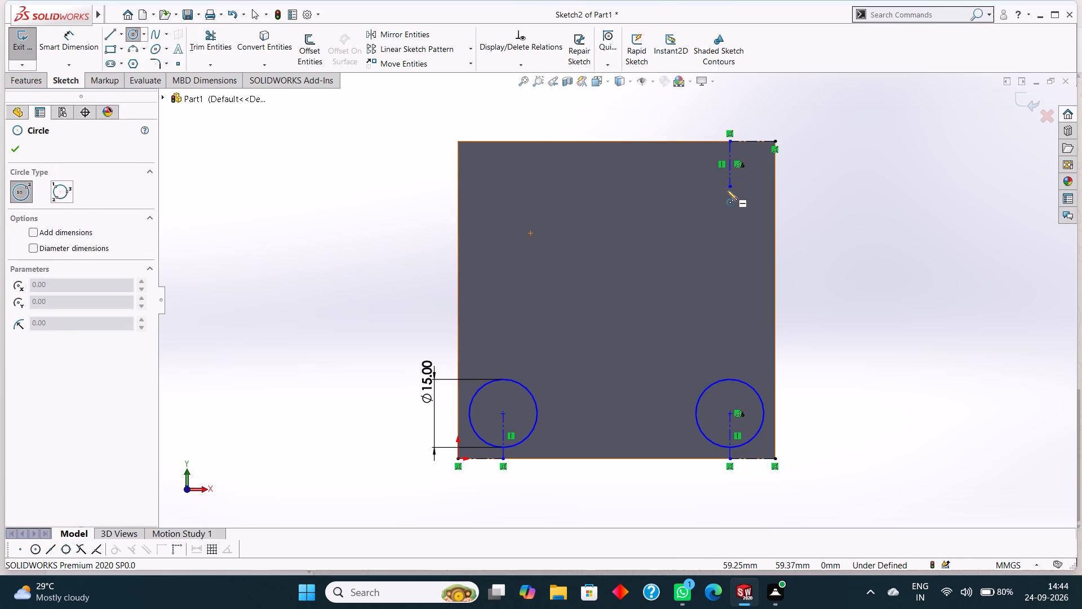
click(733, 188)
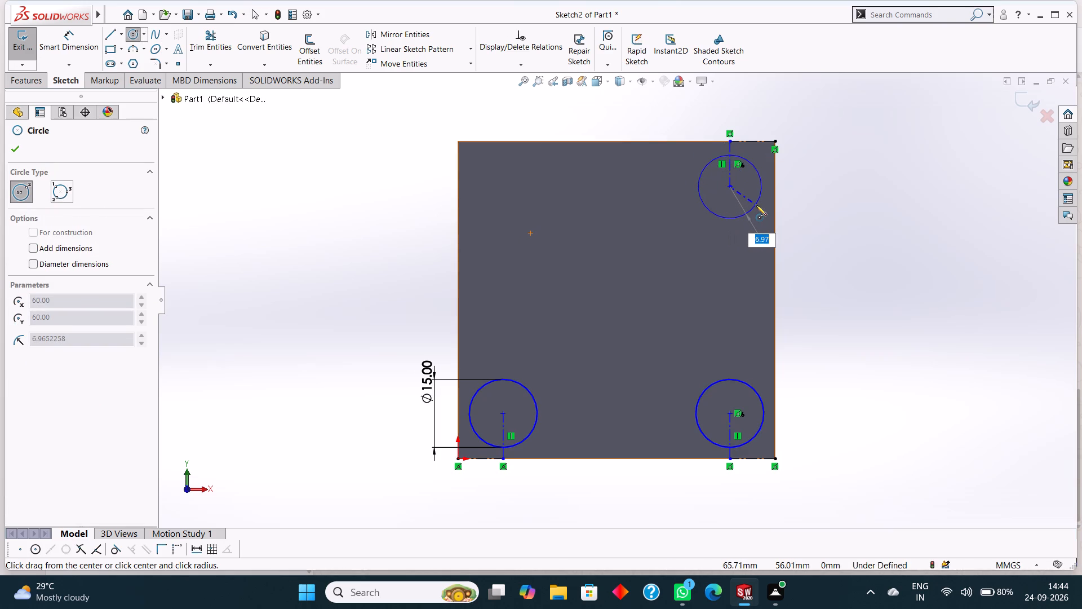
text(7.5)
key(Return)
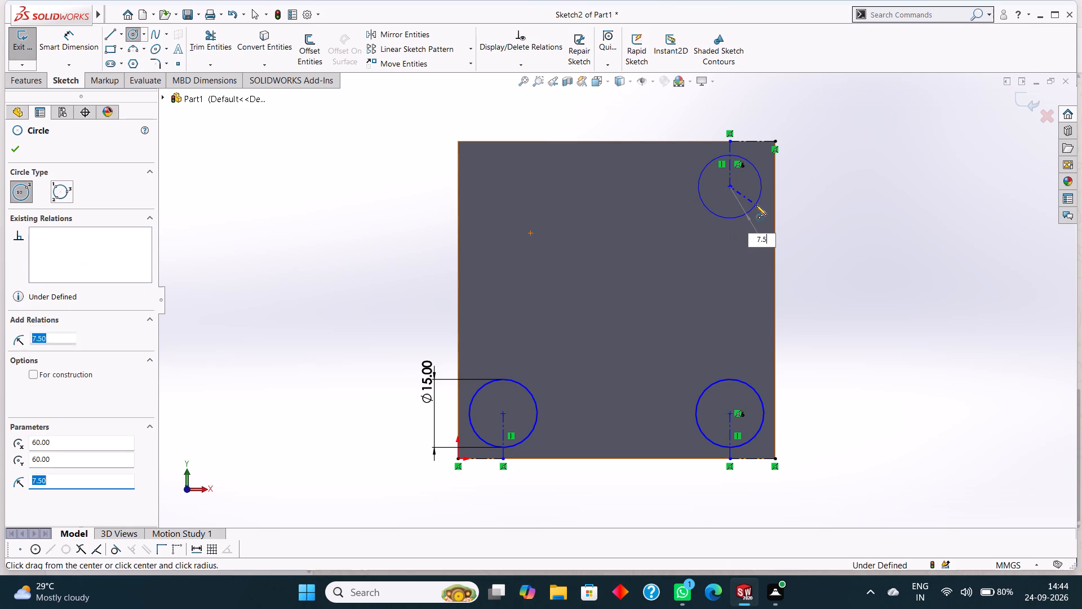
right_click(673, 253)
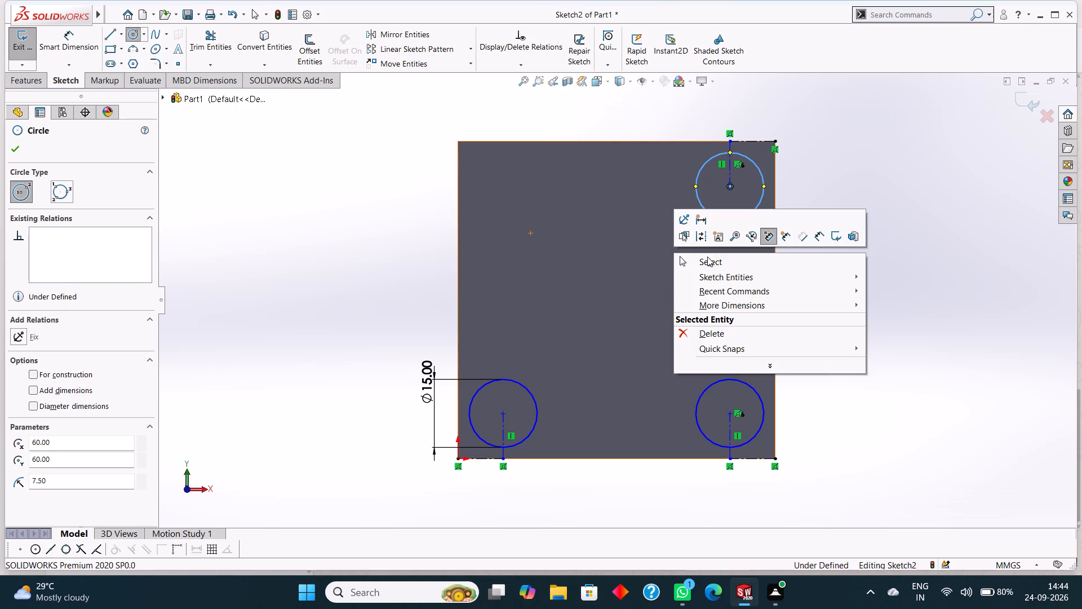
click(707, 257)
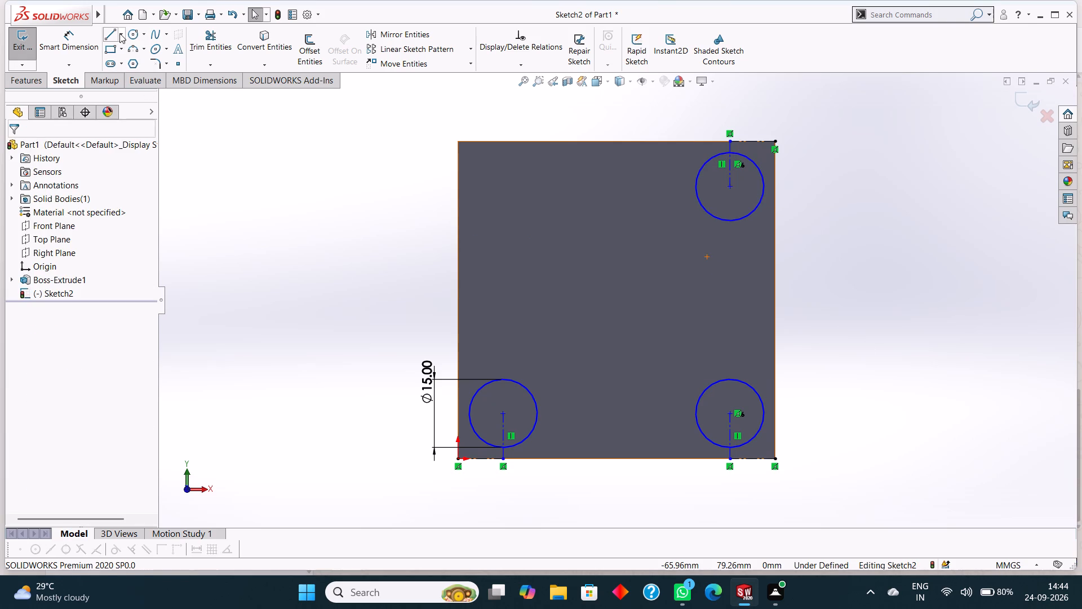
Draw a 10 mm construction line from the plate's upper-left corner along the top edge, plus a 10 mm vertical one down from its end.
click(122, 36)
click(134, 61)
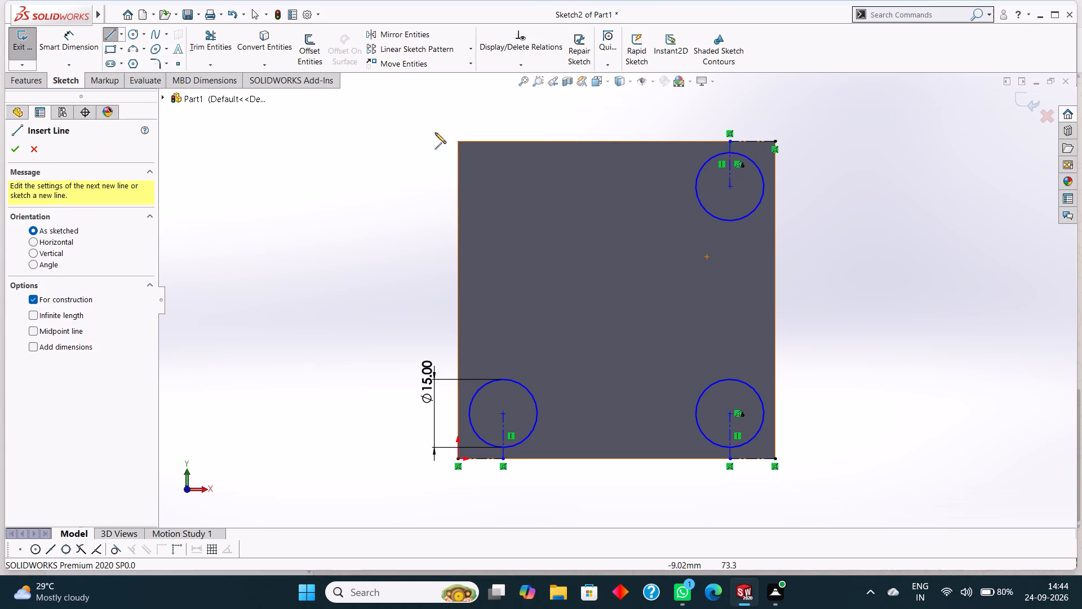
click(457, 142)
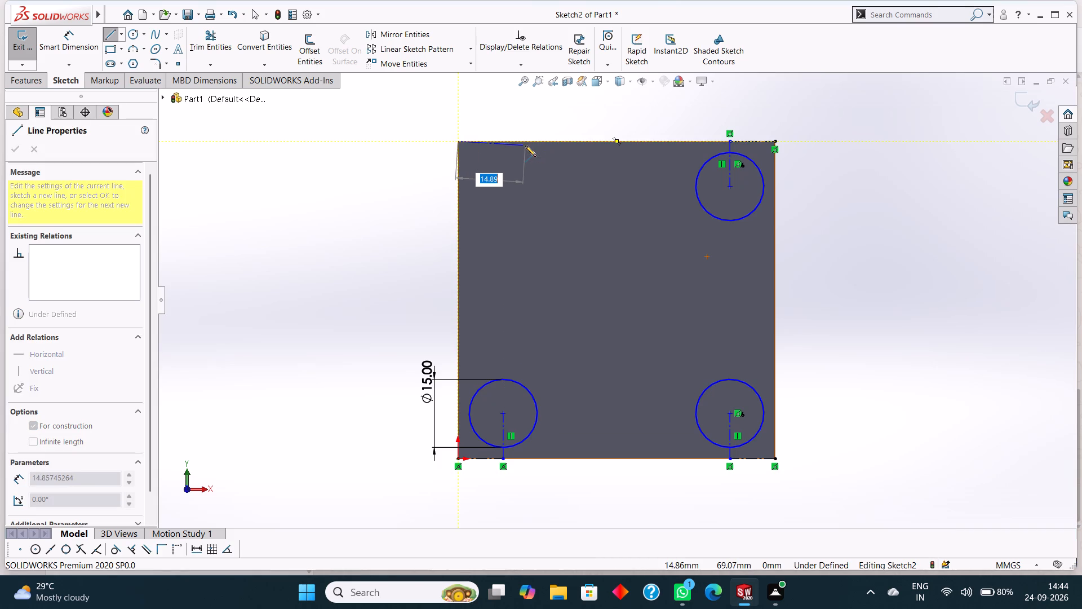
text(10)
key(Return)
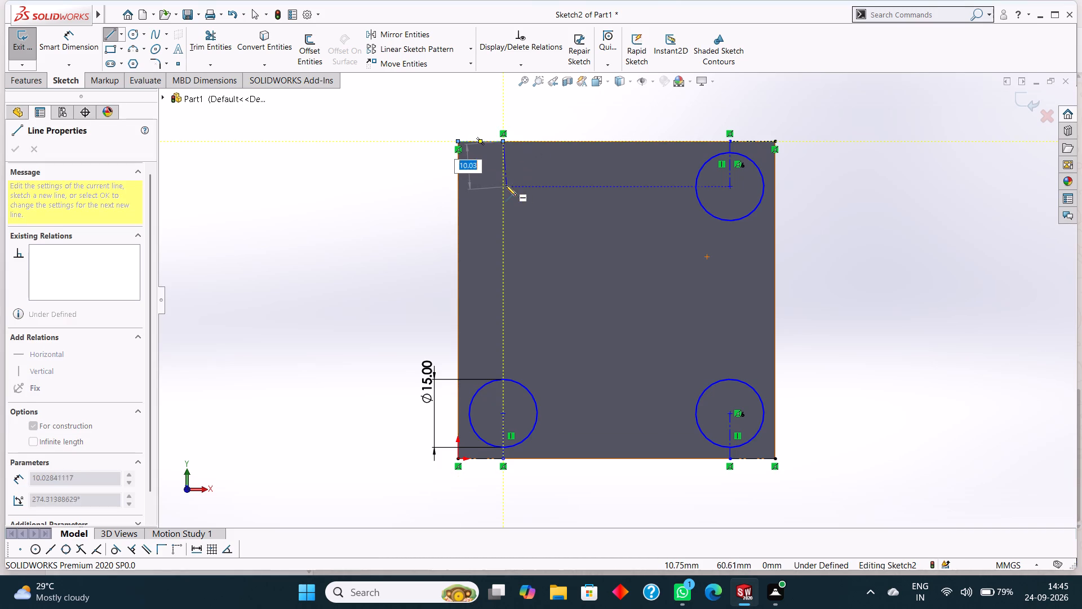
text(10)
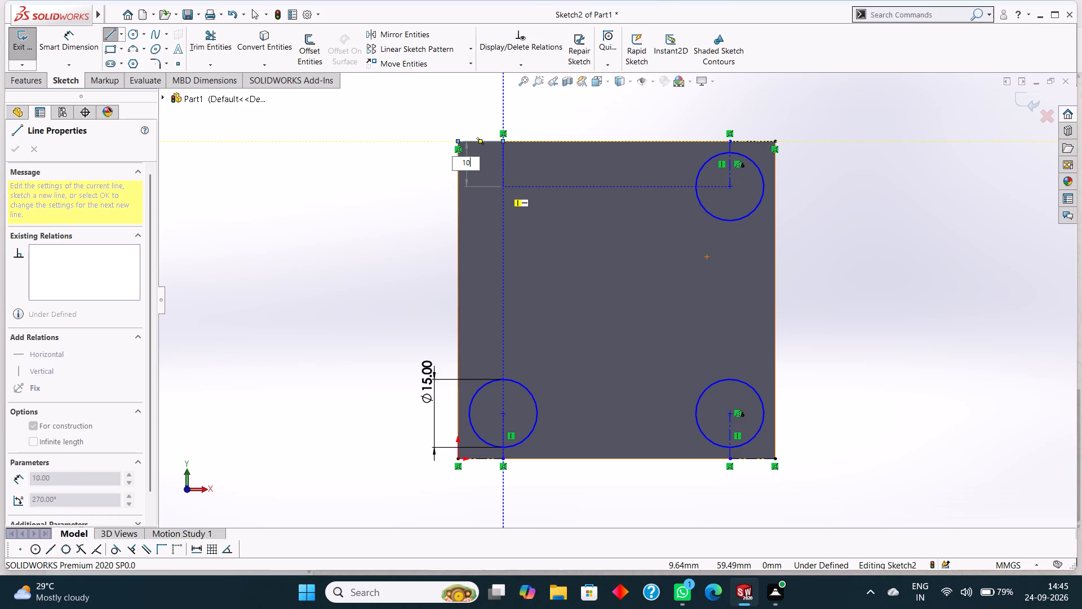
key(Return)
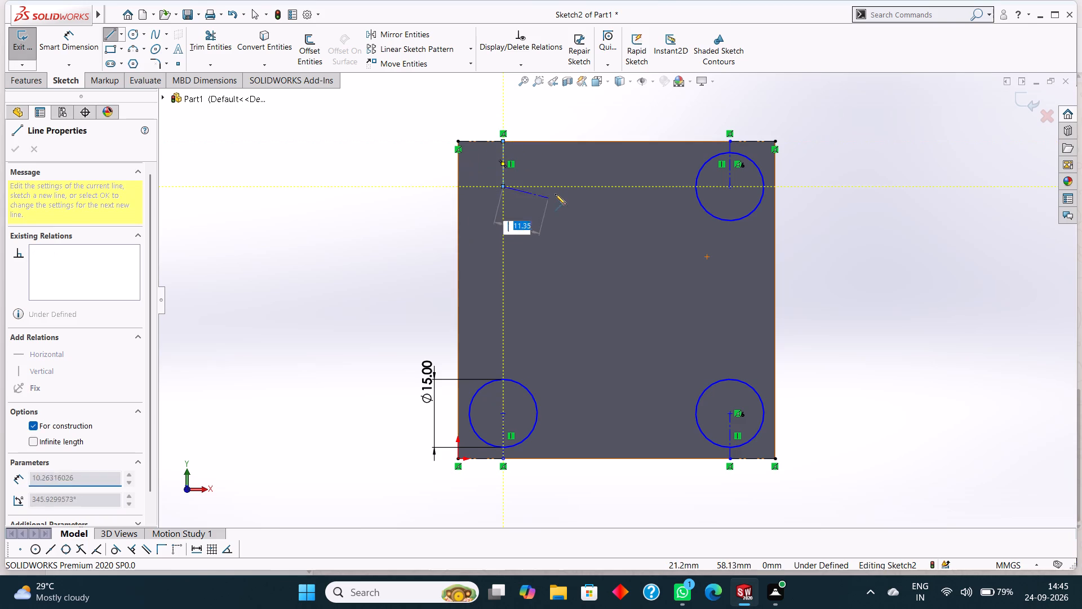
right_click(555, 194)
click(575, 201)
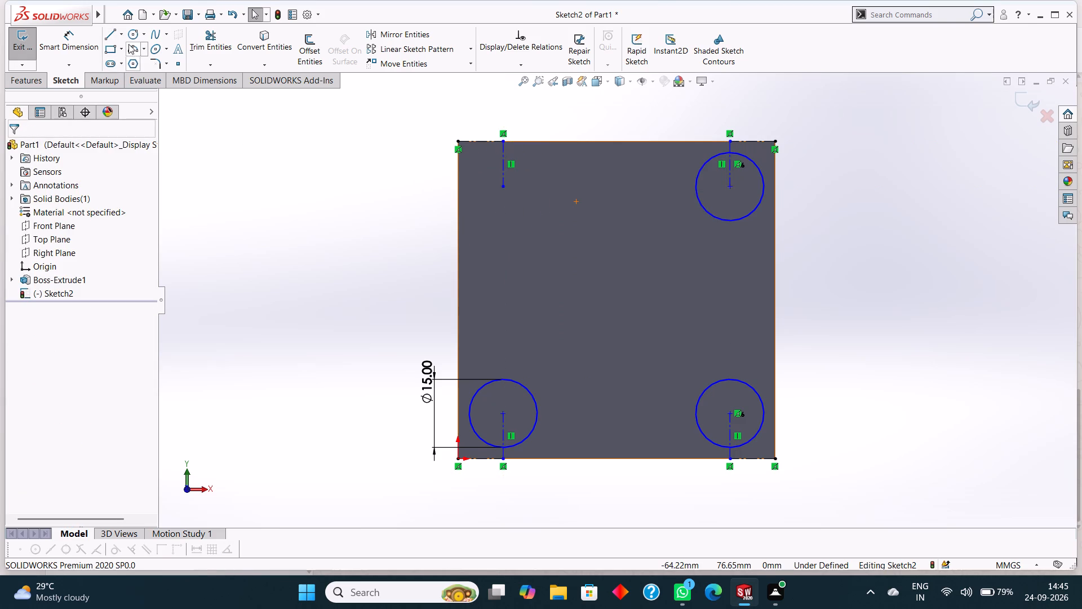
Sketch a circle of radius 7.5 mm centred on the lower end of the upper-left vertical construction line.
click(127, 36)
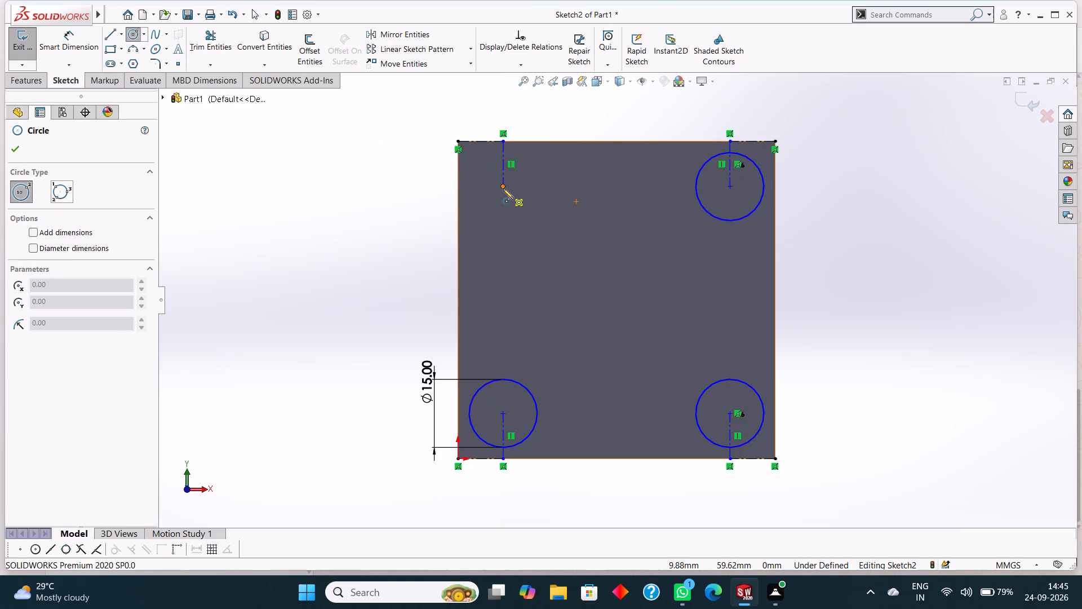
click(503, 188)
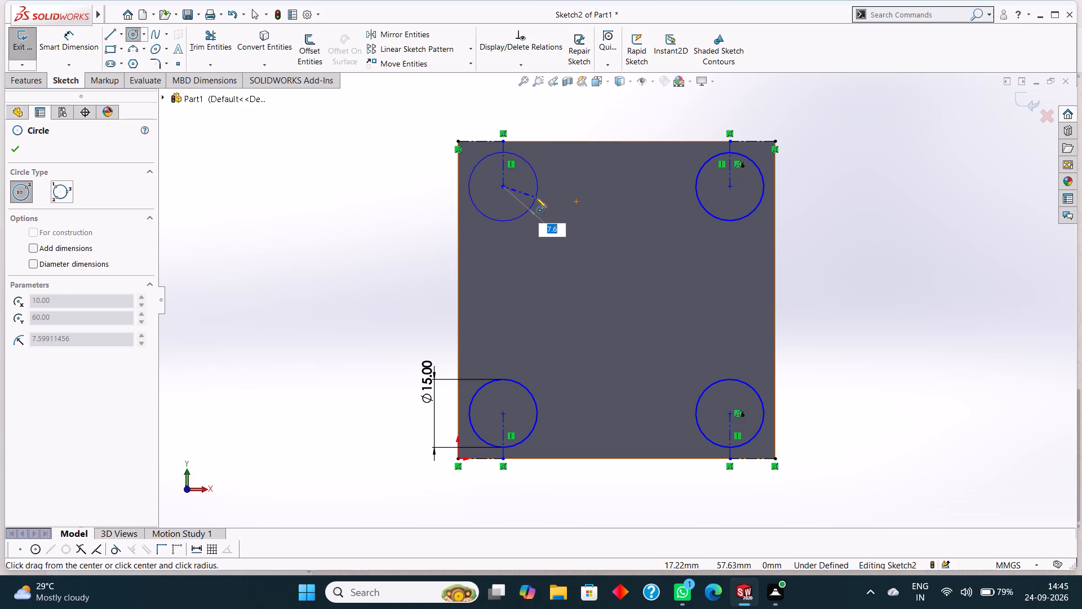
text(7.5)
key(Return)
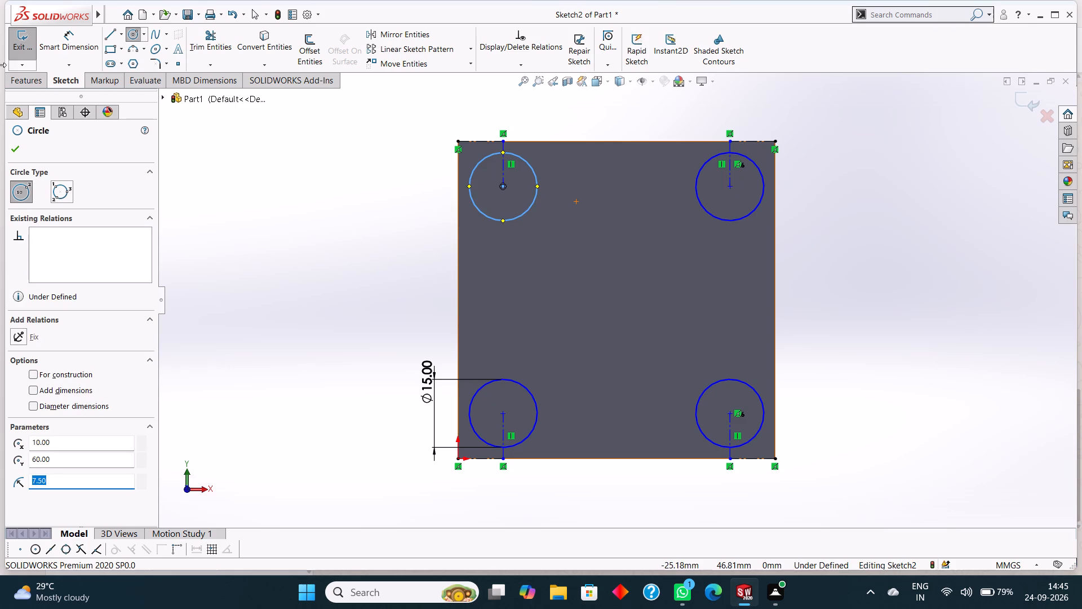
click(23, 152)
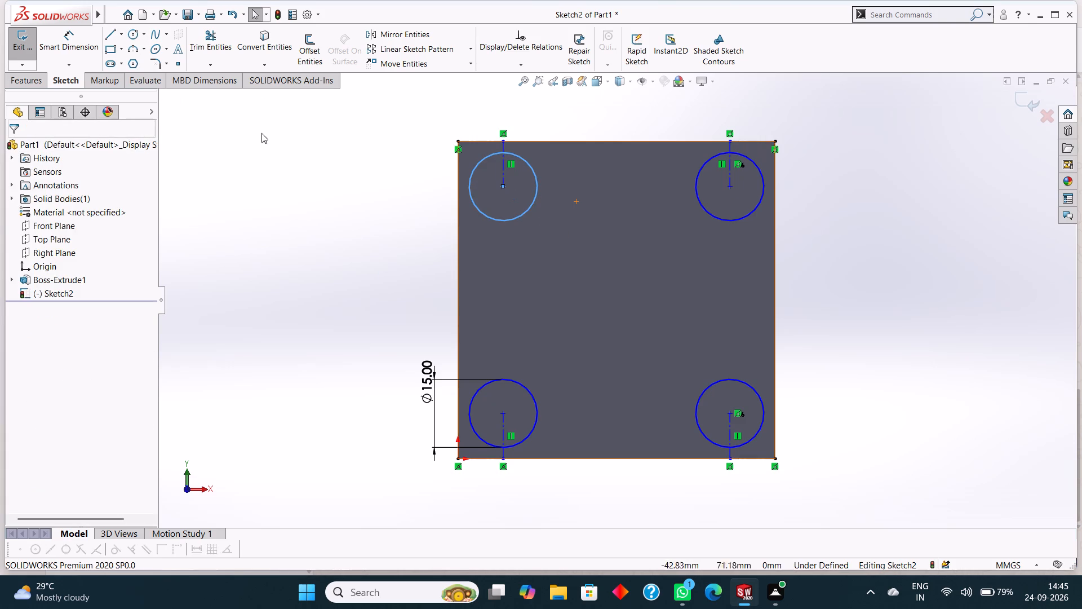
Dimension the diameters of the upper-left and upper-right circles.
click(54, 48)
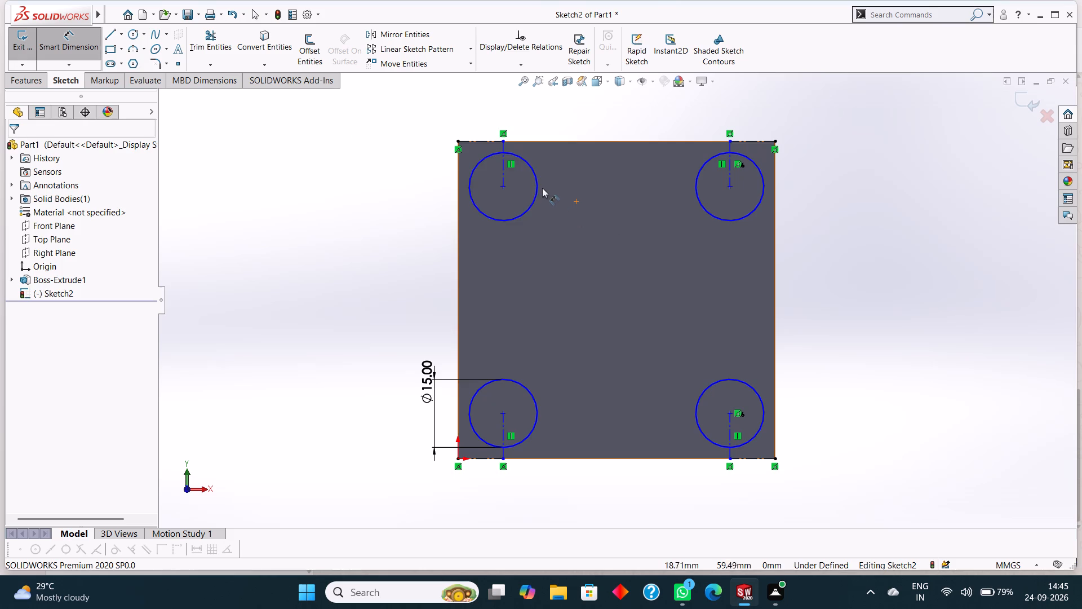
click(539, 183)
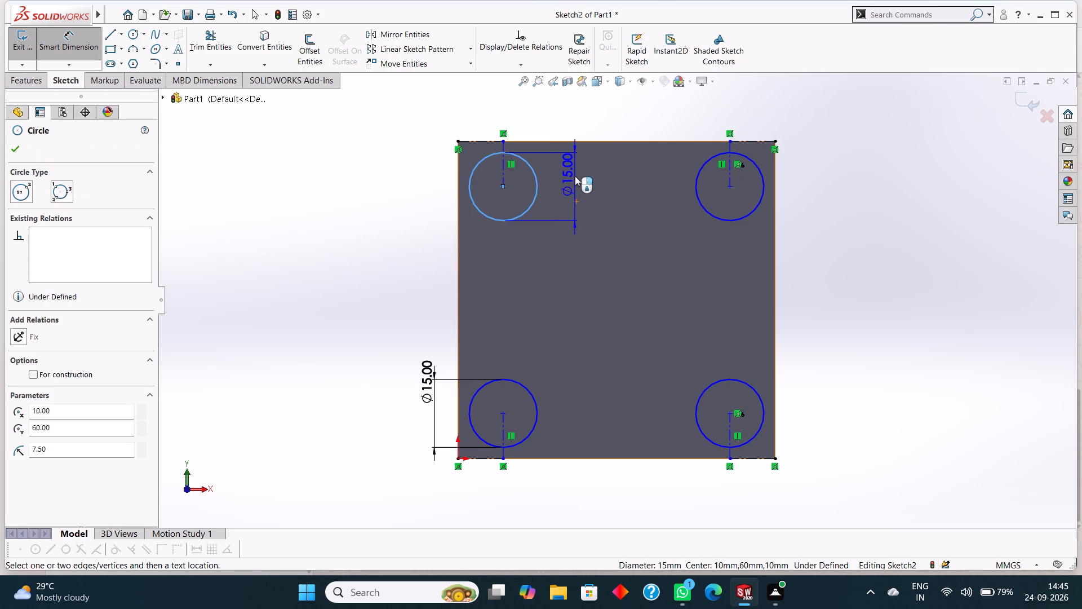
click(575, 176)
click(529, 164)
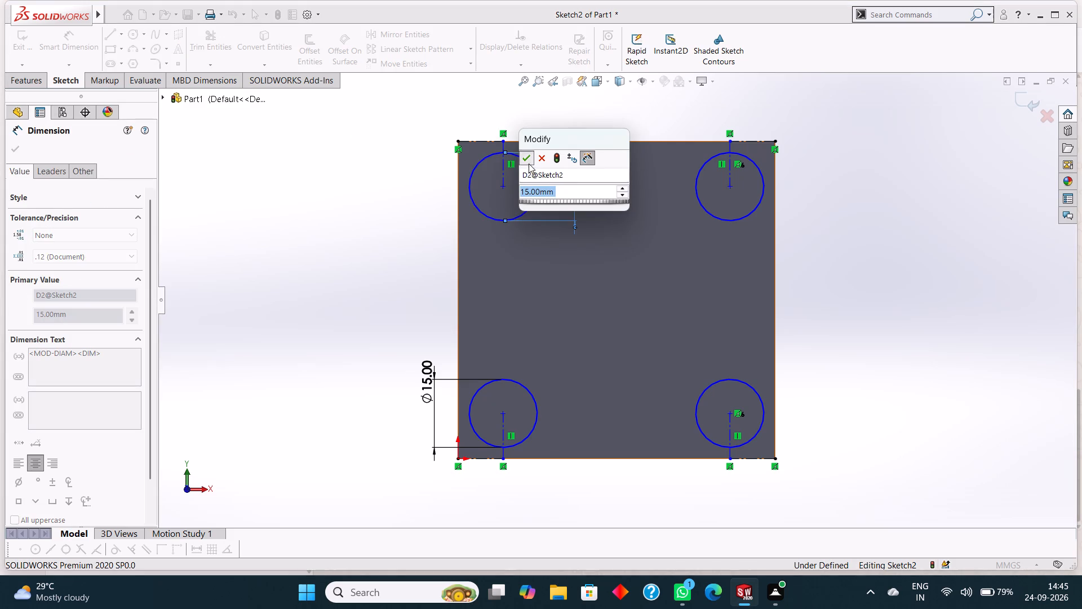
click(703, 167)
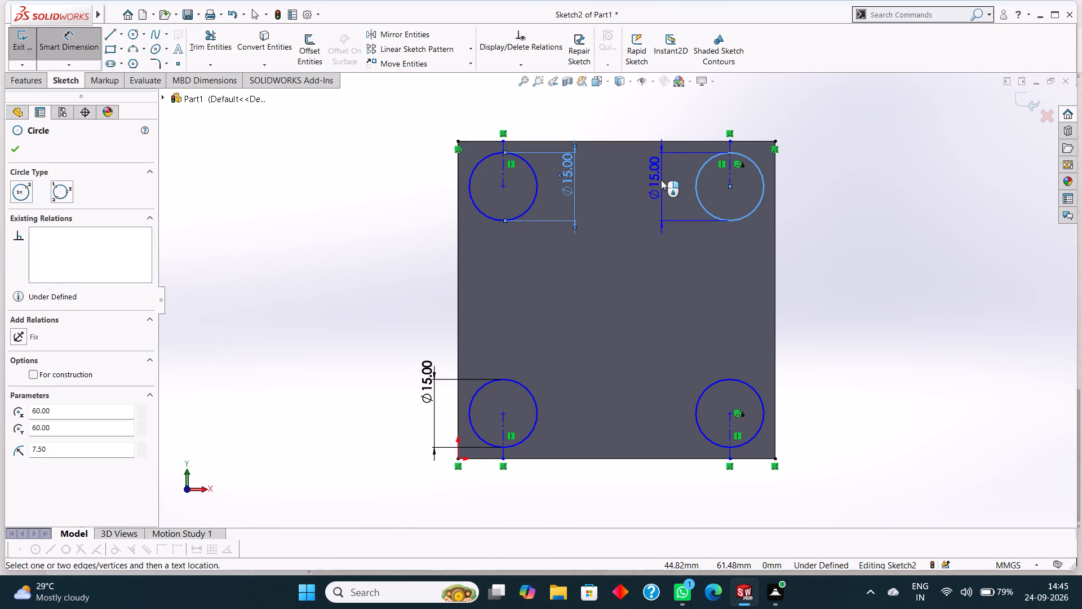
click(661, 180)
click(610, 165)
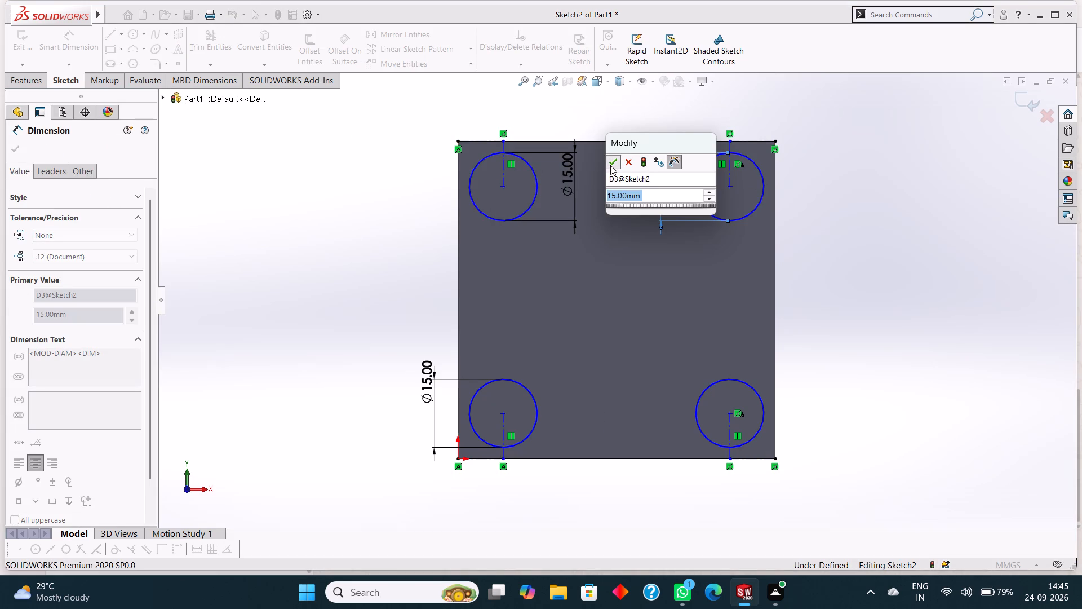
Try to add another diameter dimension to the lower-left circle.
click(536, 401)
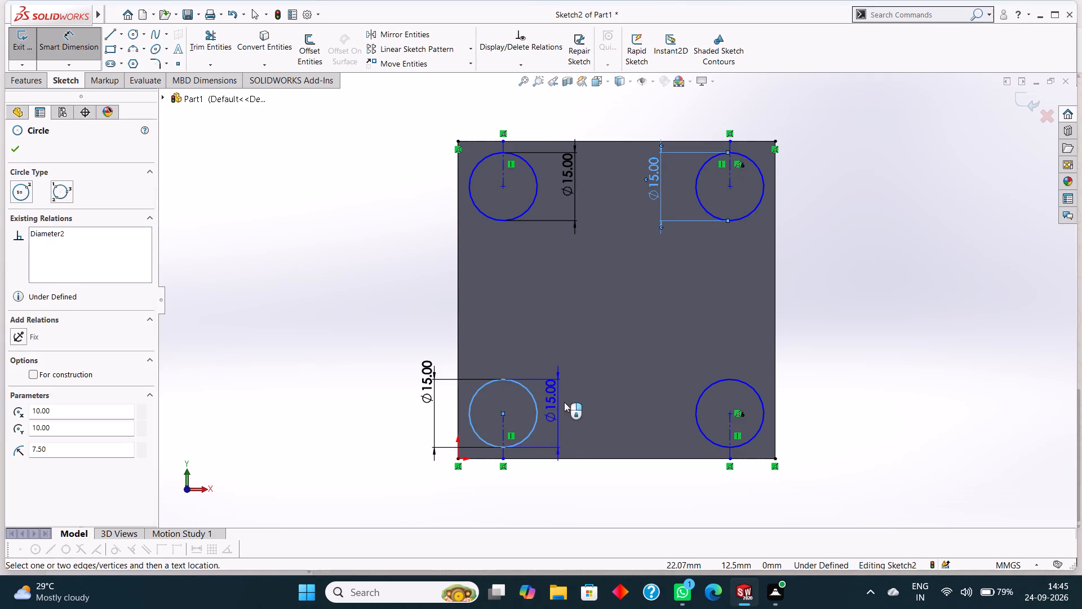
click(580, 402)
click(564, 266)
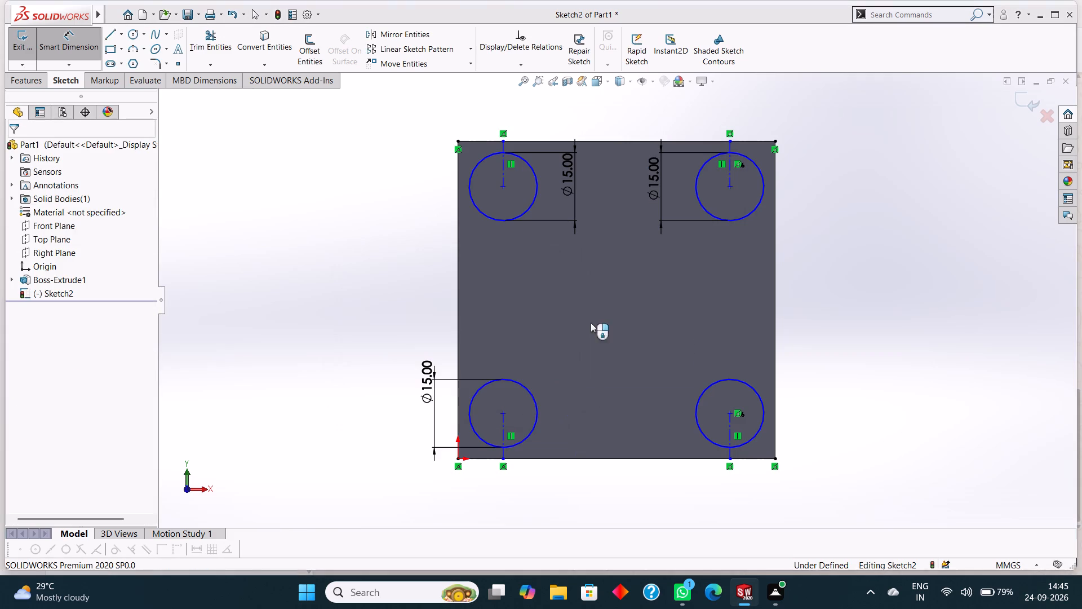
Dimension the lower-right circle's diameter above the circle.
click(716, 382)
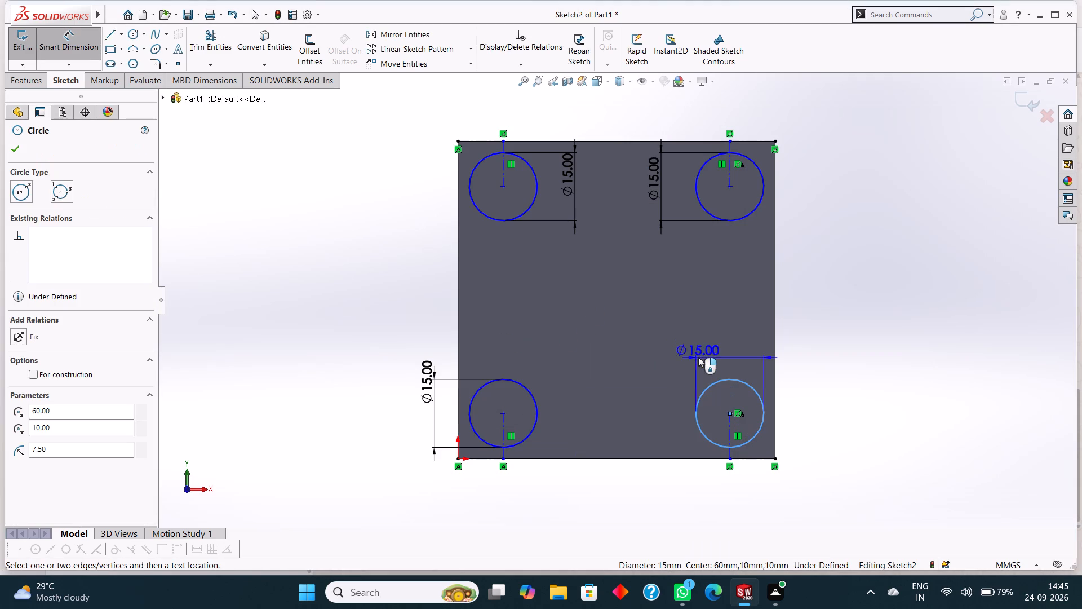
click(717, 347)
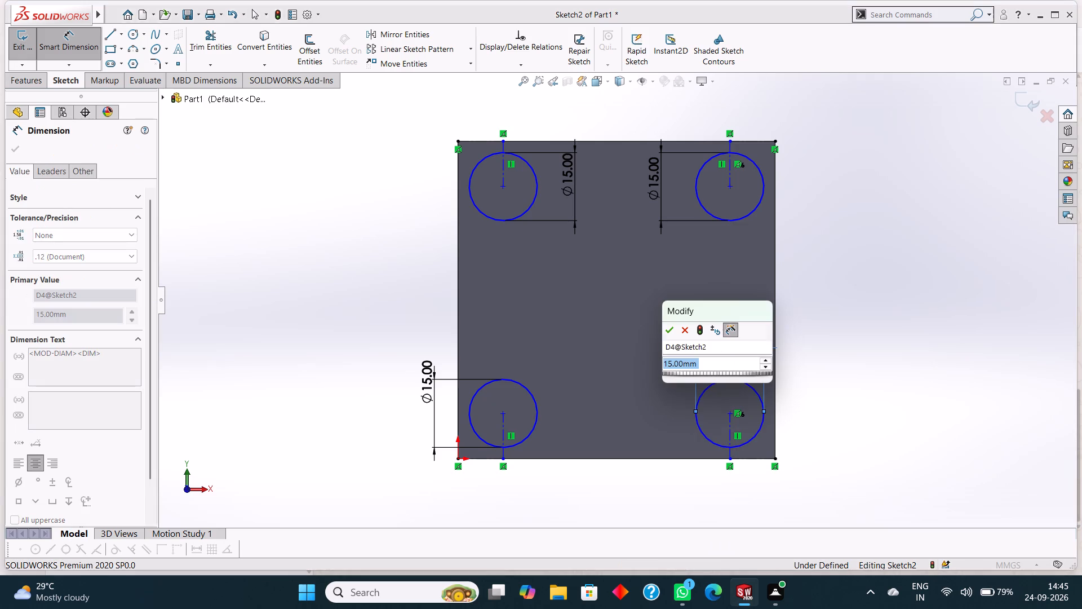
click(671, 330)
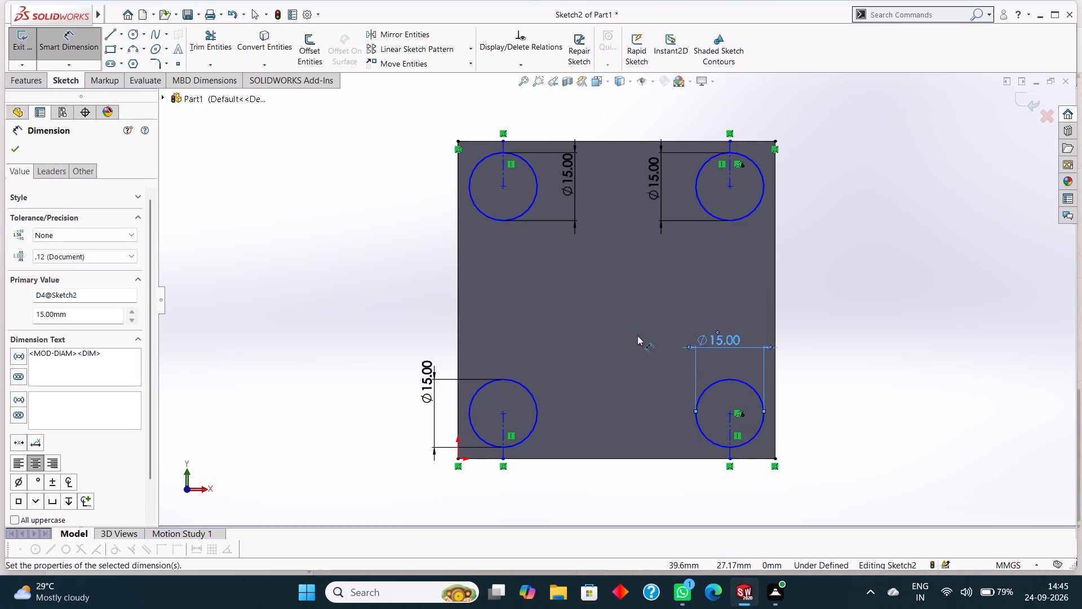
click(16, 148)
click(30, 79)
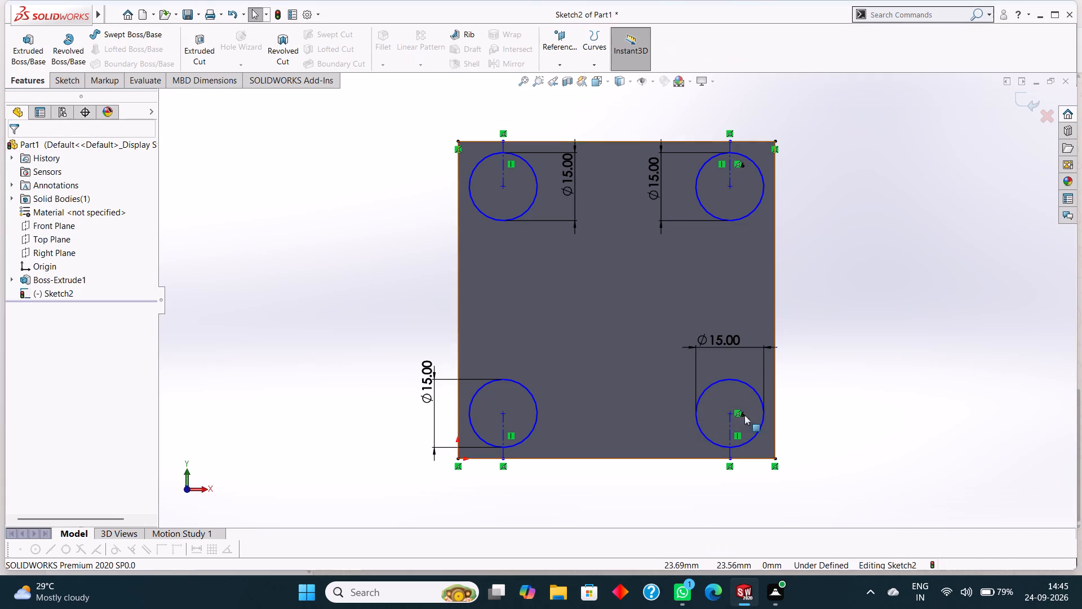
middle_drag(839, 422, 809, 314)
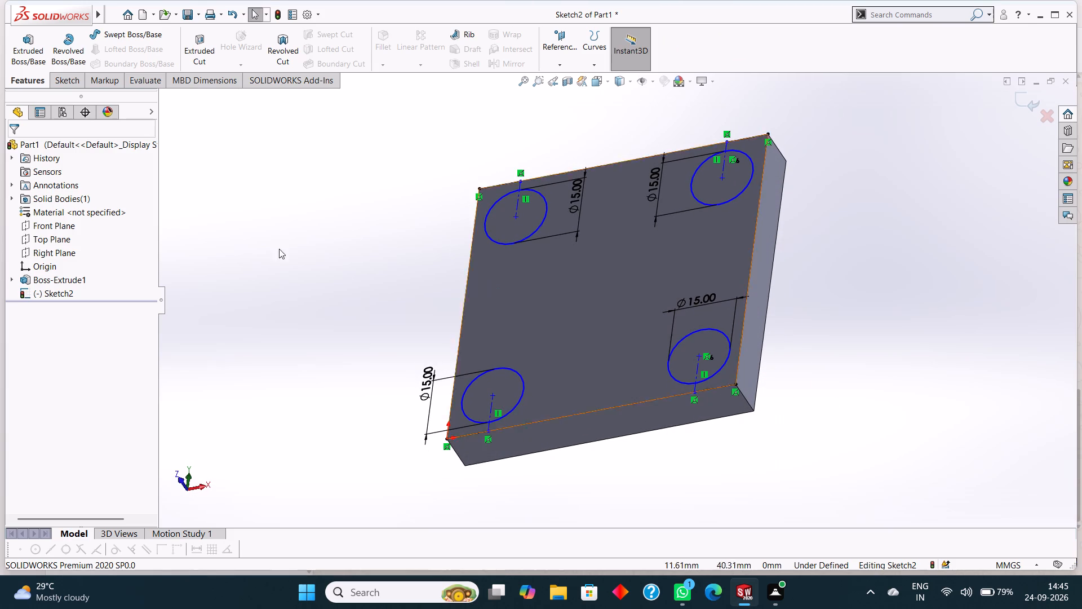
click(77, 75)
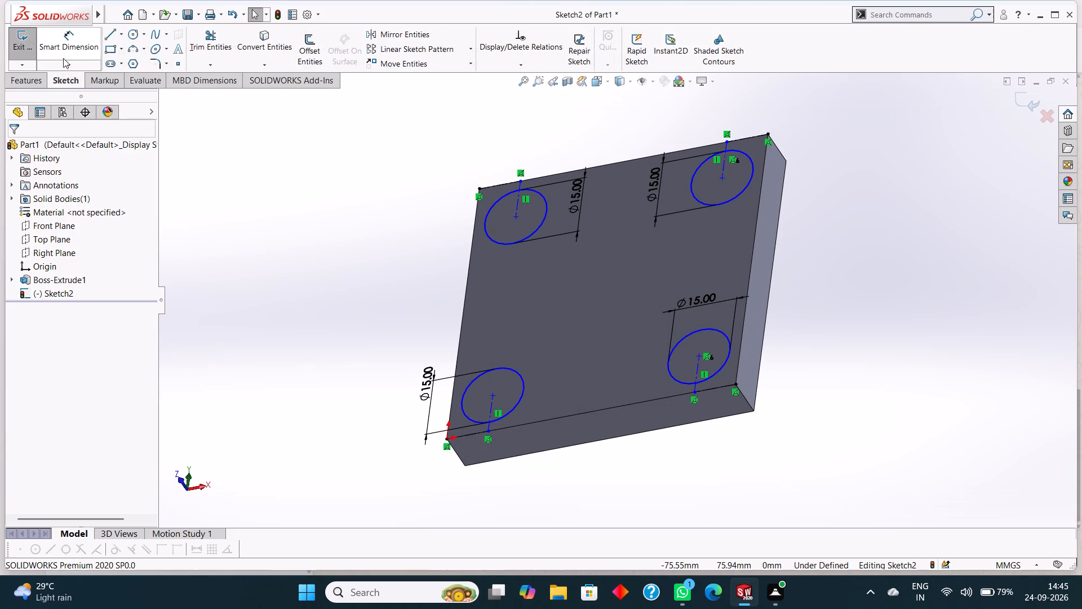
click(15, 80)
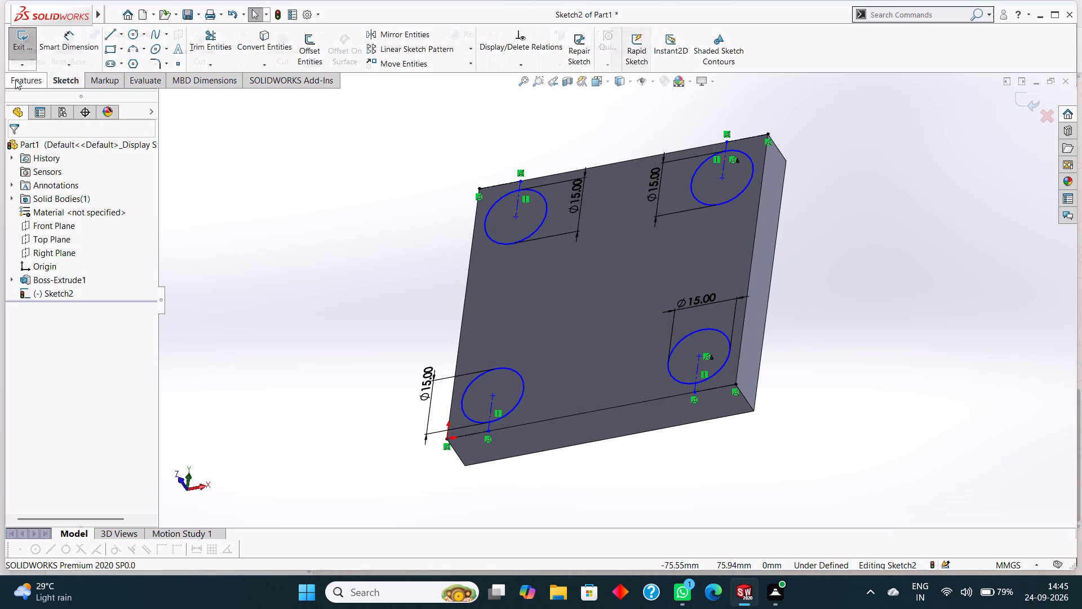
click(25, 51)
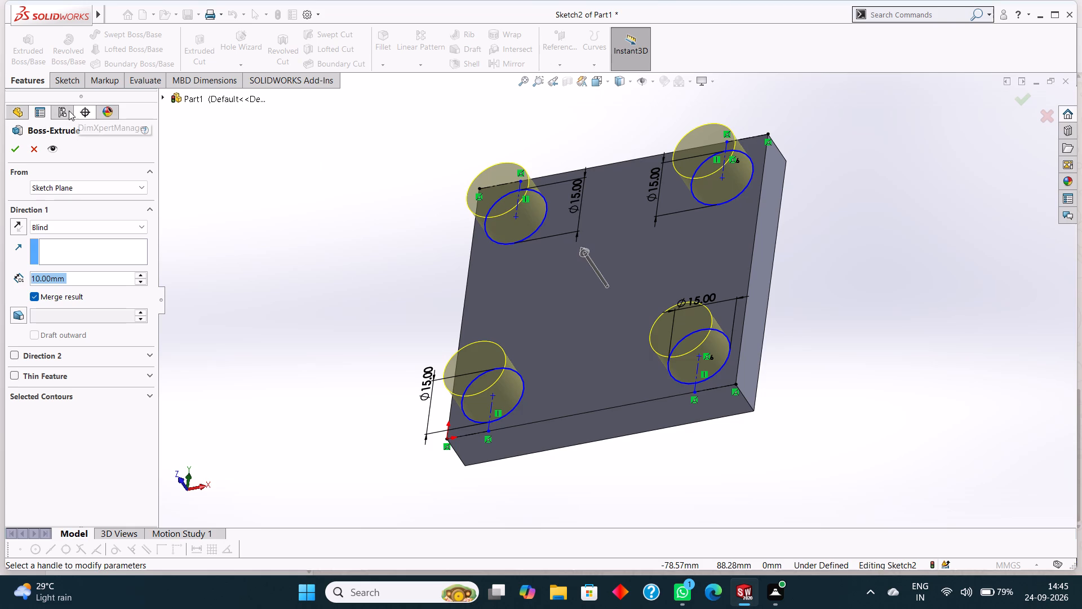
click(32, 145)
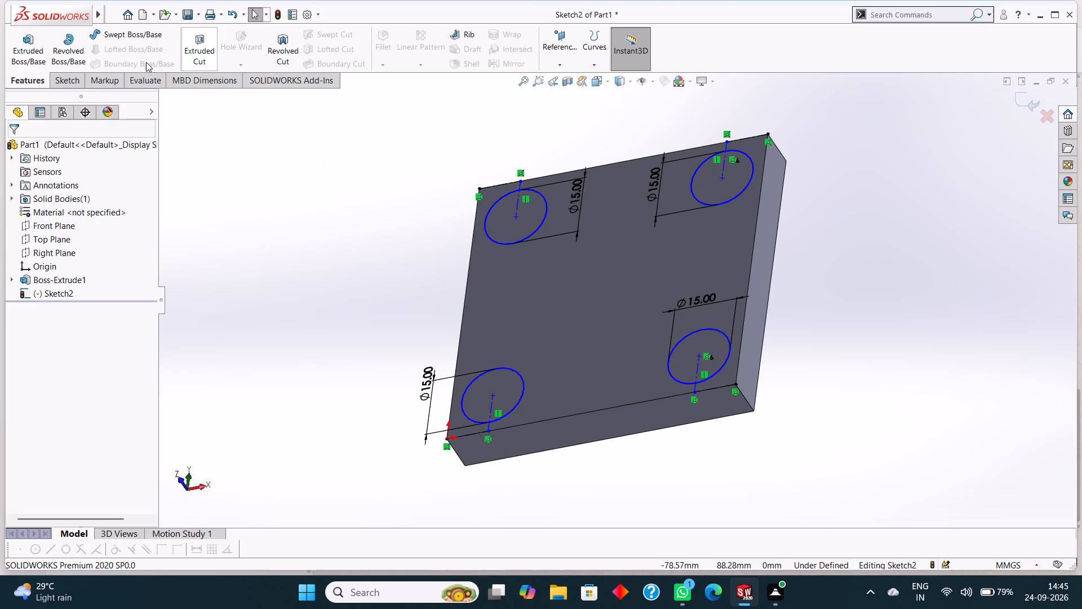
Cut the four corner circles through the plate with an Extruded Cut using the Through All end condition.
click(194, 45)
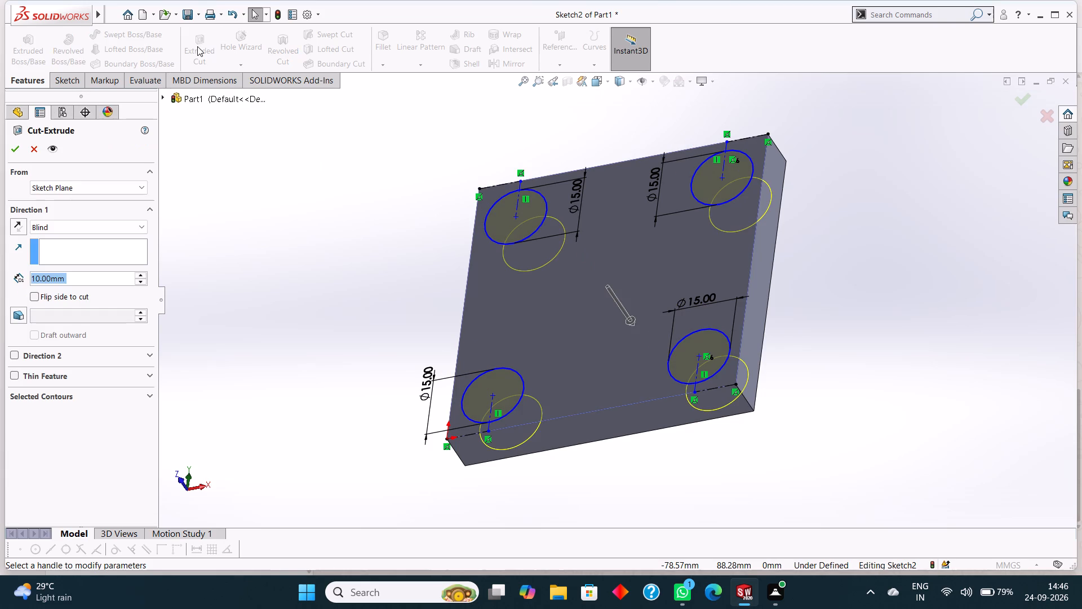
click(108, 222)
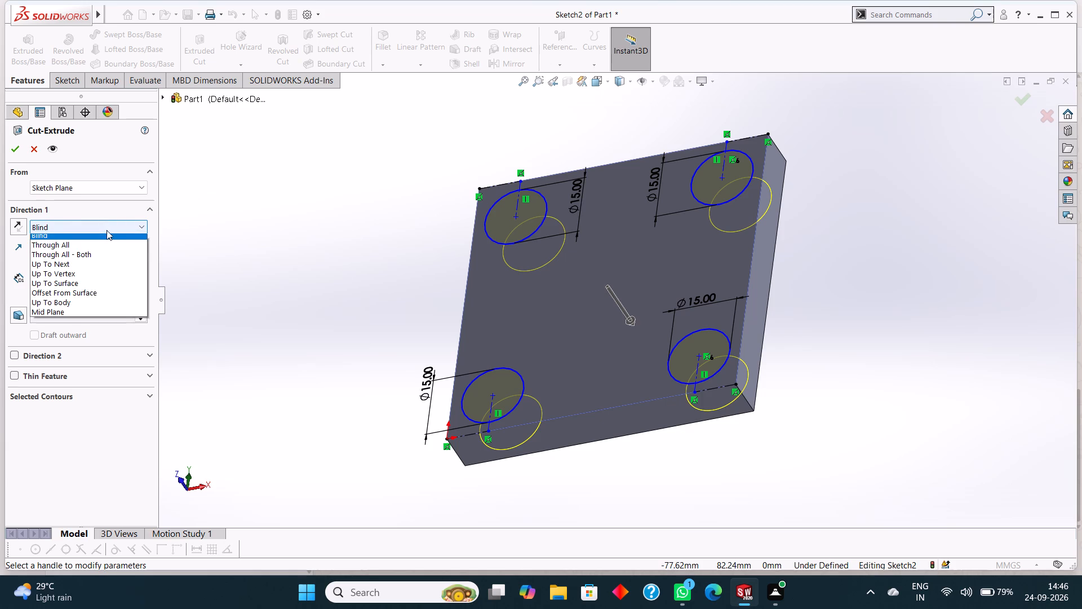
click(104, 247)
middle_drag(282, 250, 299, 236)
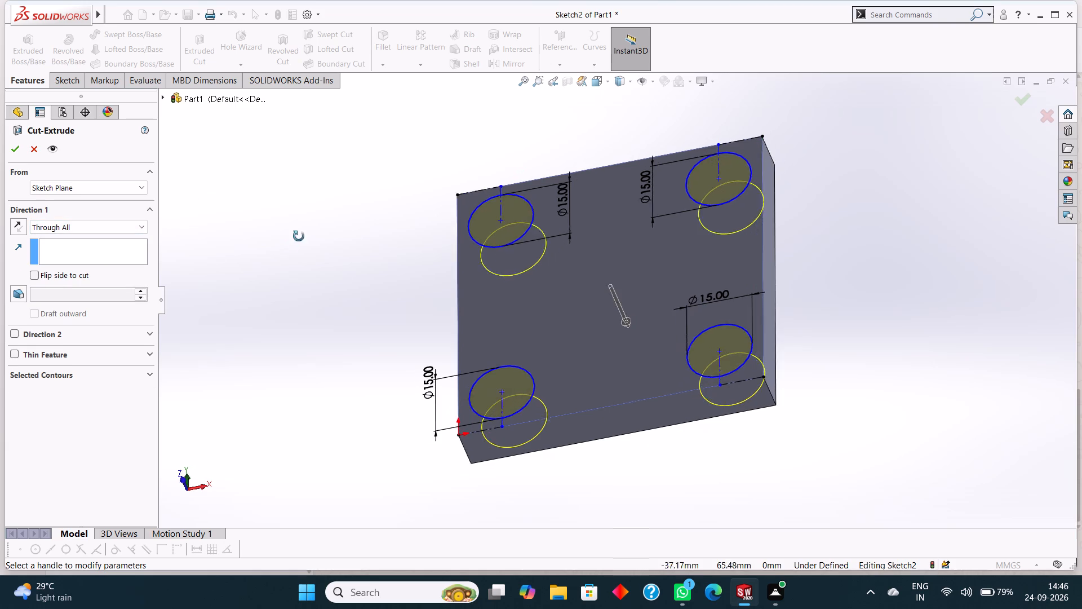
middle_drag(299, 236, 305, 166)
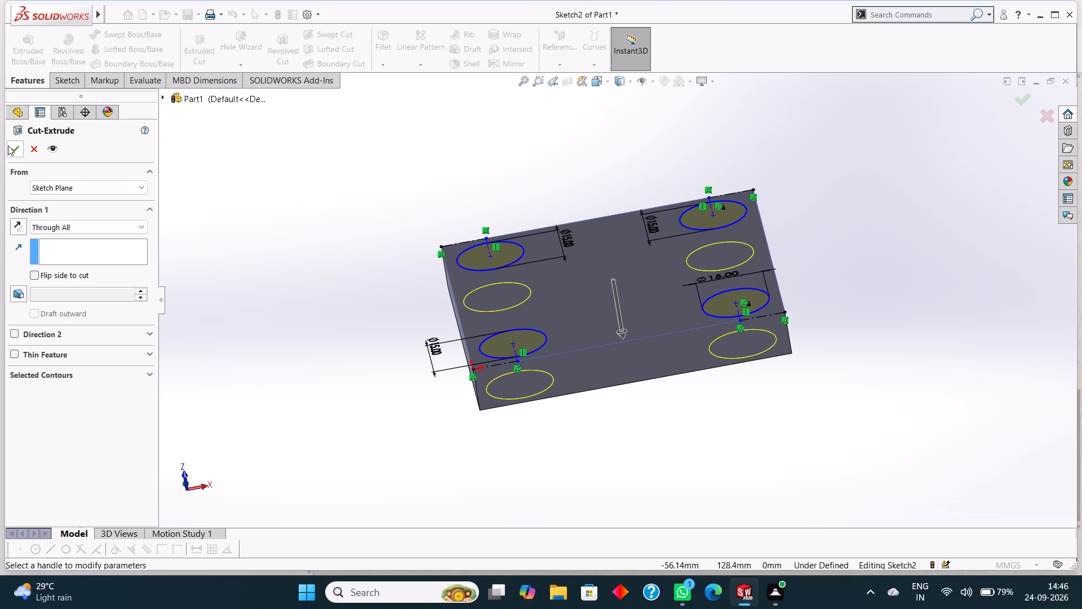
click(9, 145)
click(314, 222)
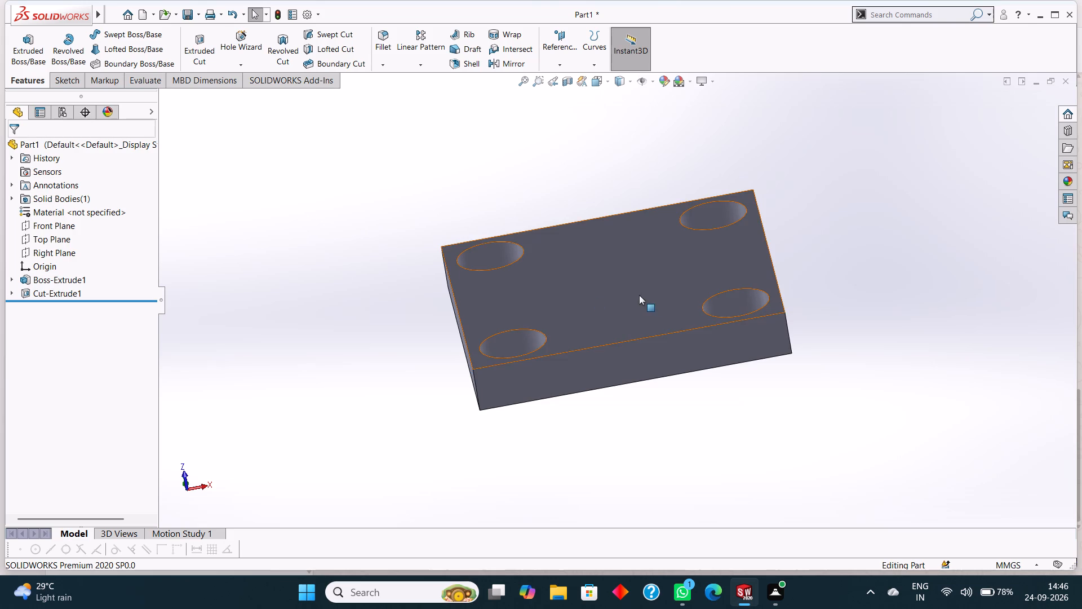
Select the plate's large face that carries the four hole openings.
click(641, 269)
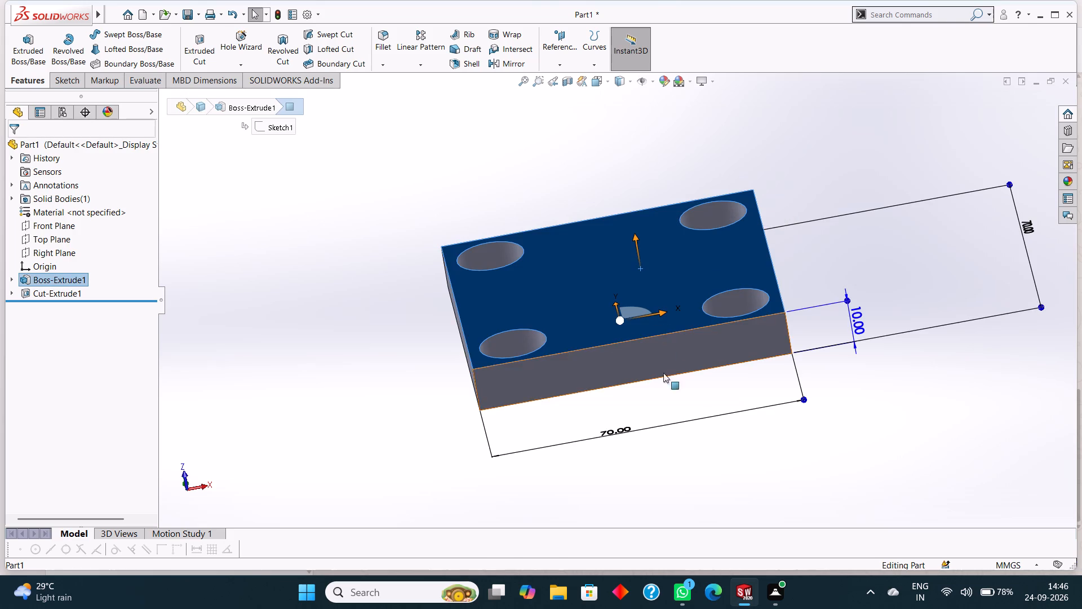
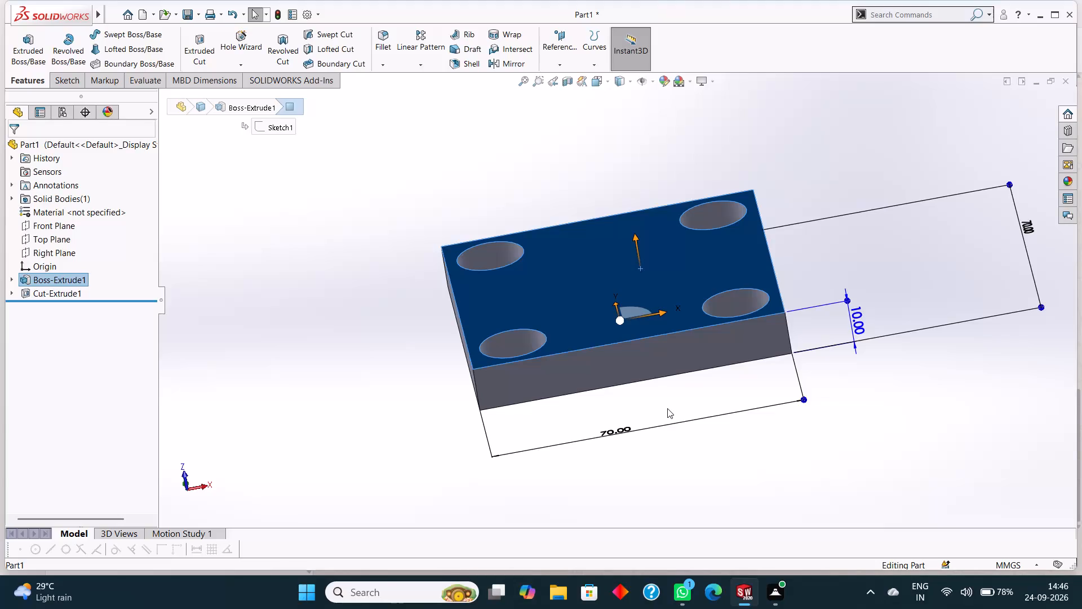
Undo the extruded cut that made the four corner holes, going back to the circle sketch.
key(ctrl+8)
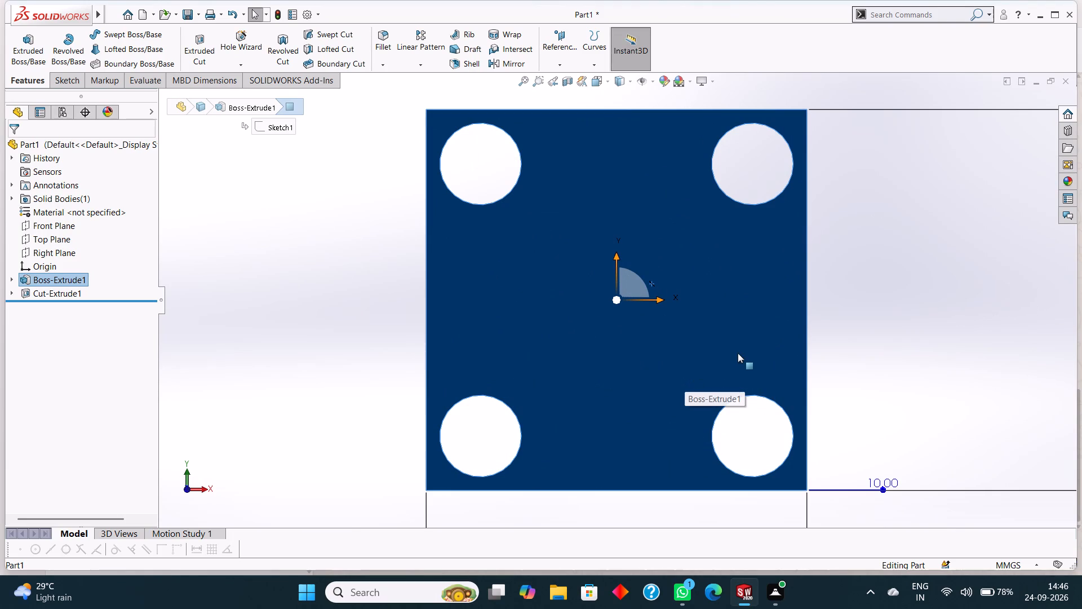
key(Escape)
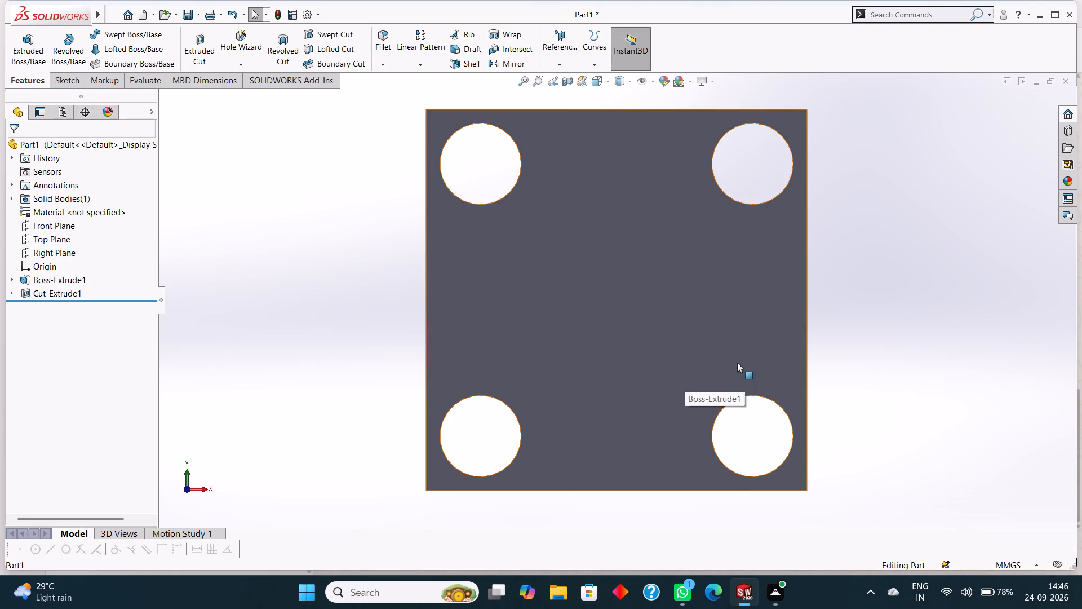
key(ctrl+z)
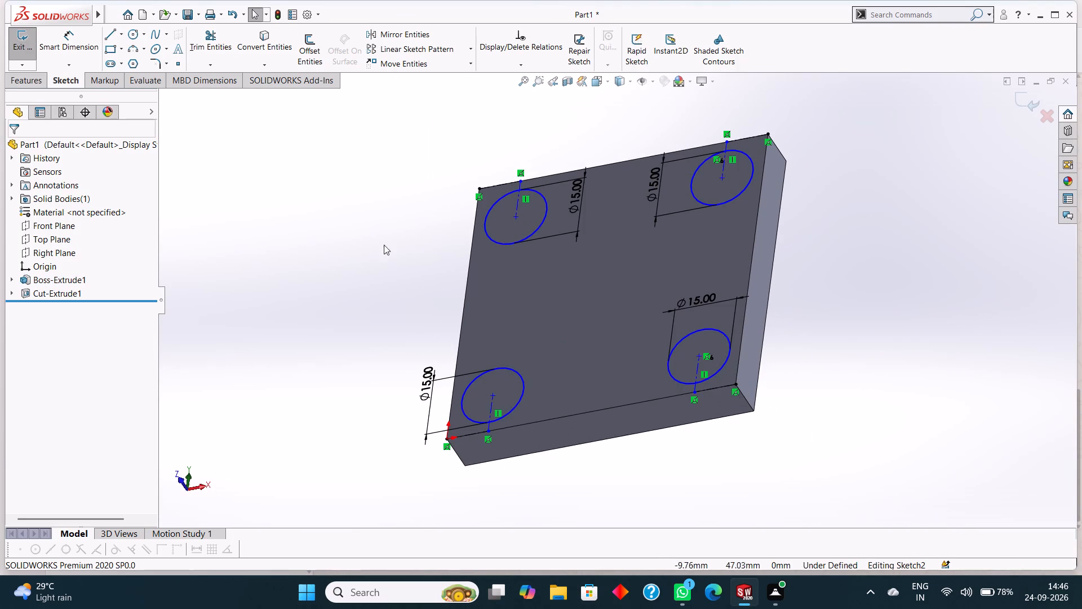
Extrude the four 15 mm corner circles as Blind bosses 30 mm outward from the plate's face, merged with the plate.
click(32, 81)
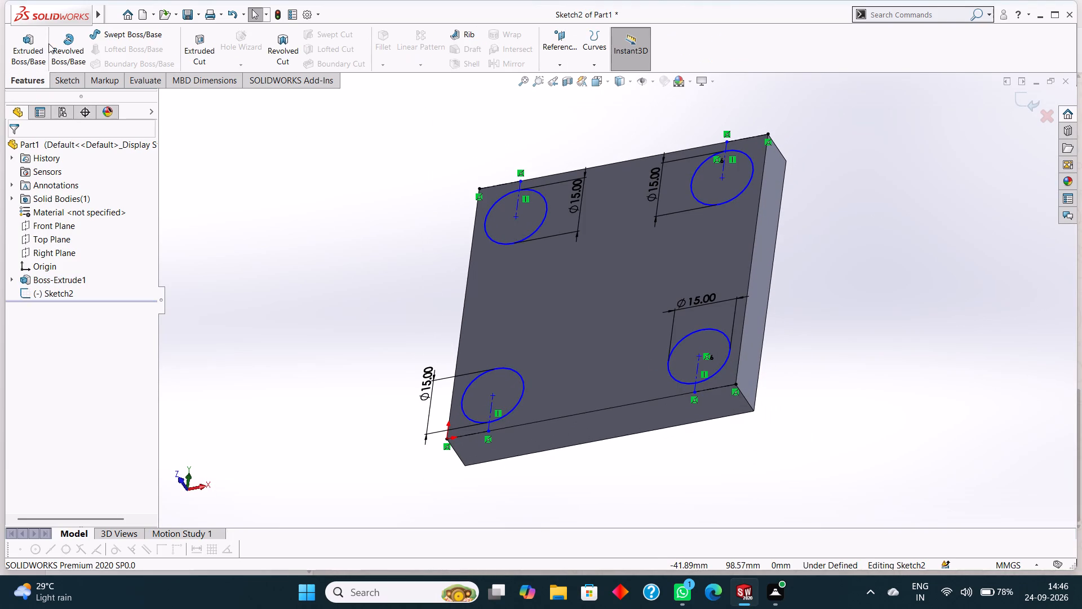
click(37, 39)
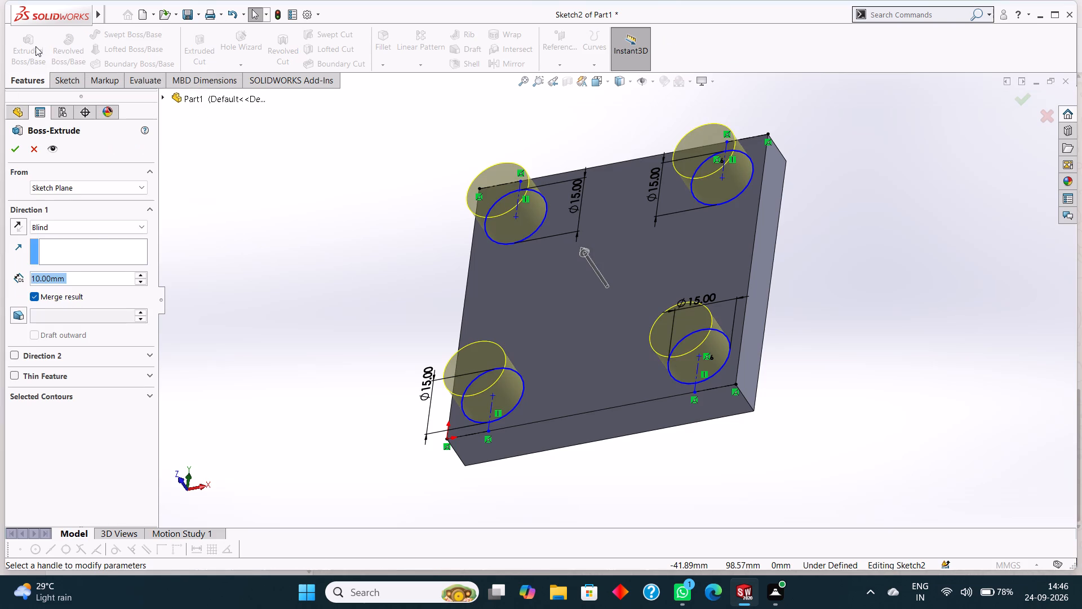
click(72, 276)
drag(78, 276, 29, 276)
text(30)
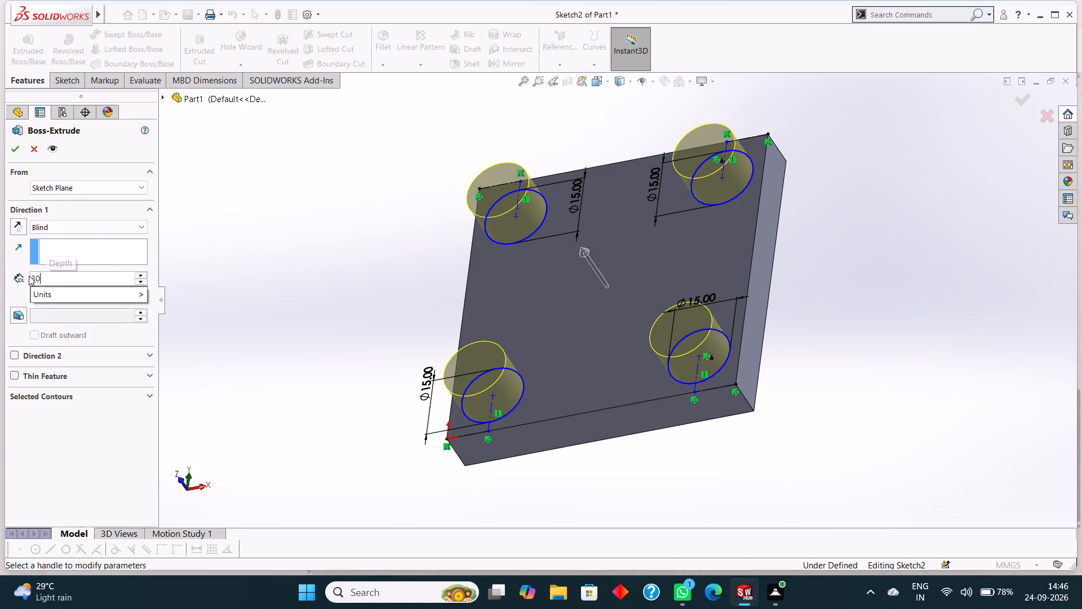
key(Return)
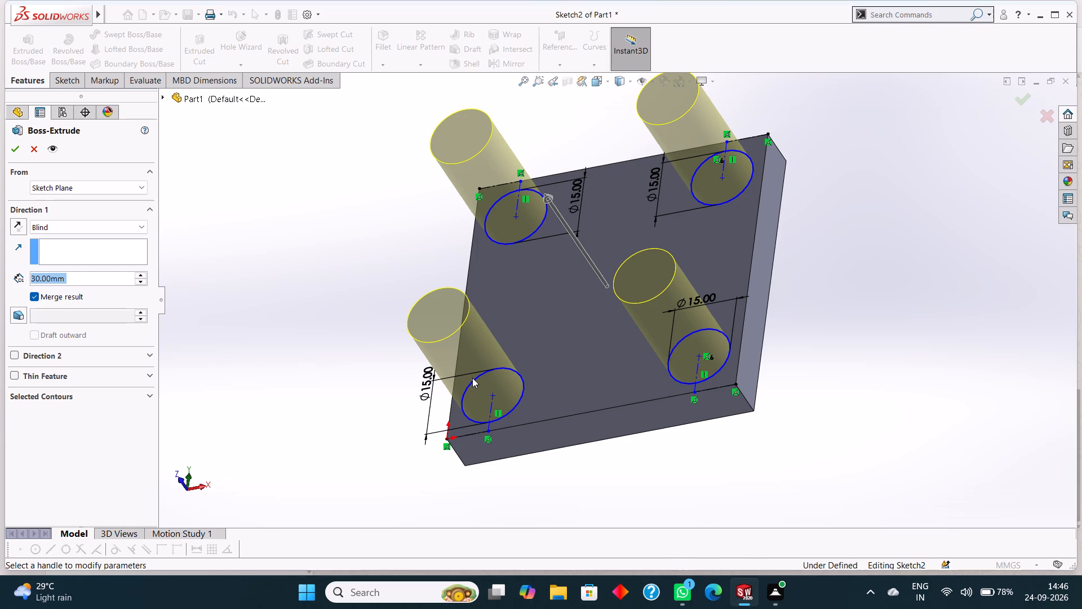
click(10, 156)
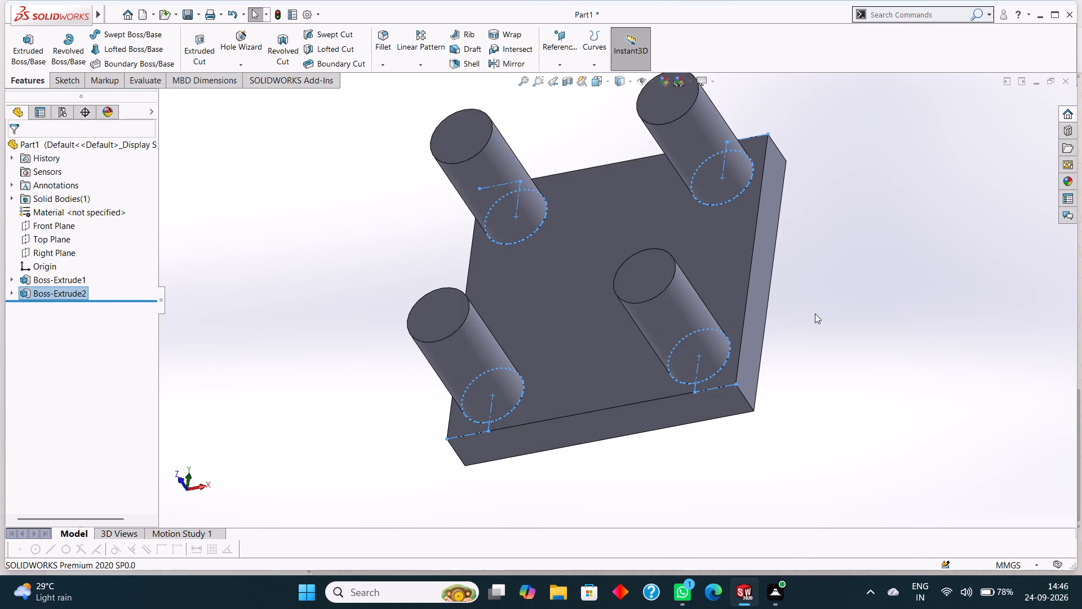
click(815, 314)
Create a reference plane offset 40 mm from the Front Plane, level with the free ends of the four cylinders.
scroll(815, 319, up, 5)
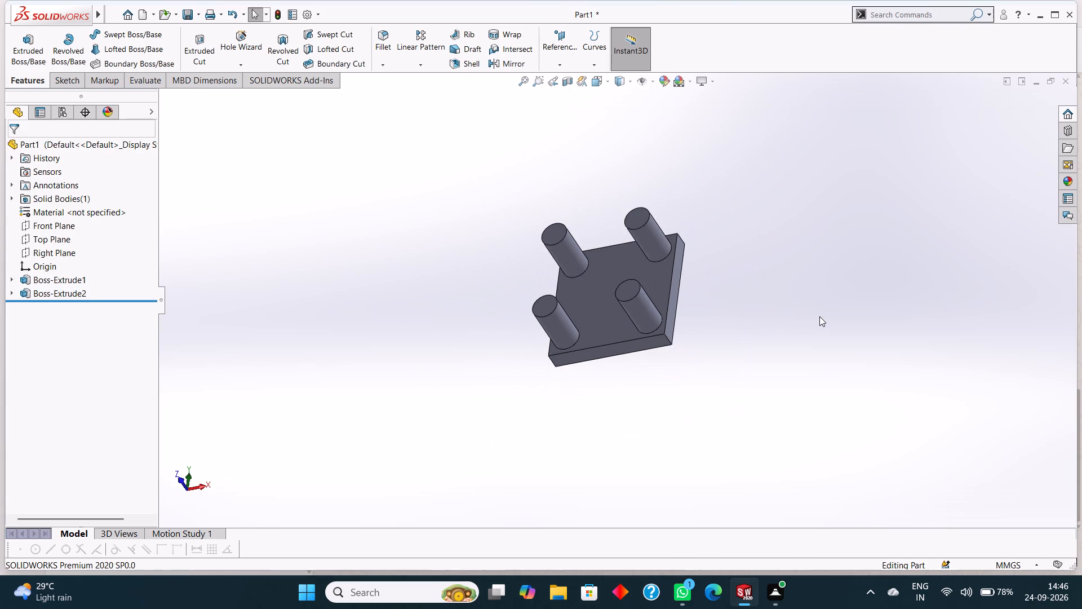
scroll(820, 316, down, 2)
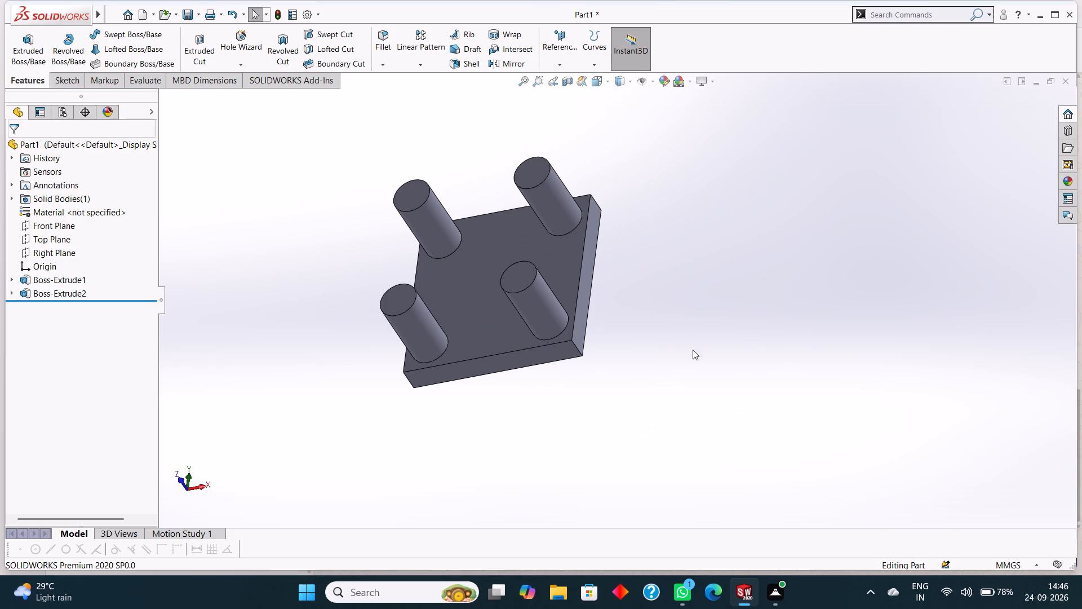
scroll(641, 223, up, 2)
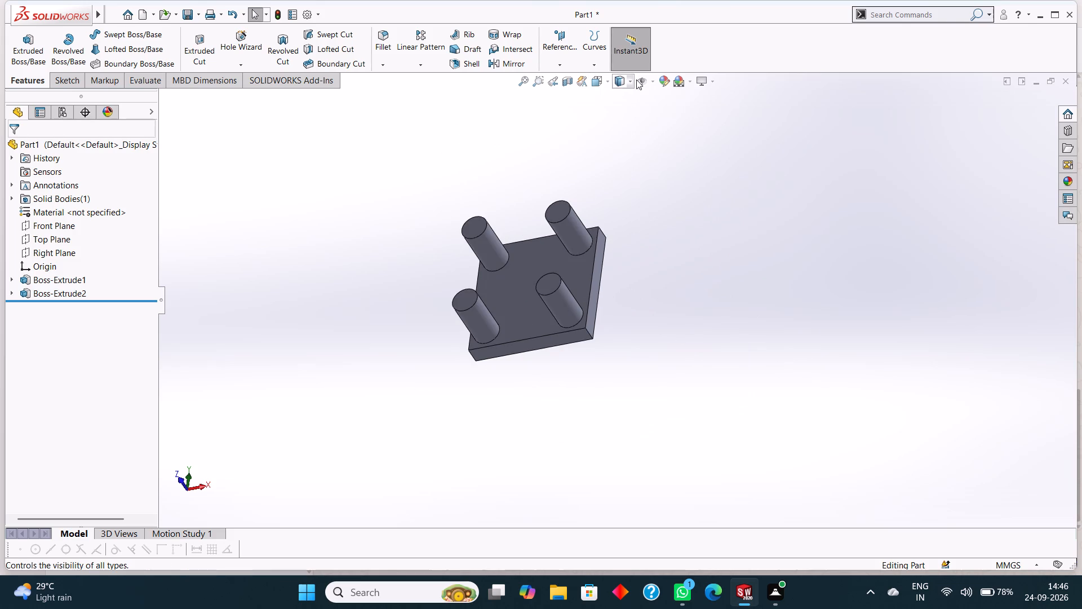
click(575, 65)
click(580, 77)
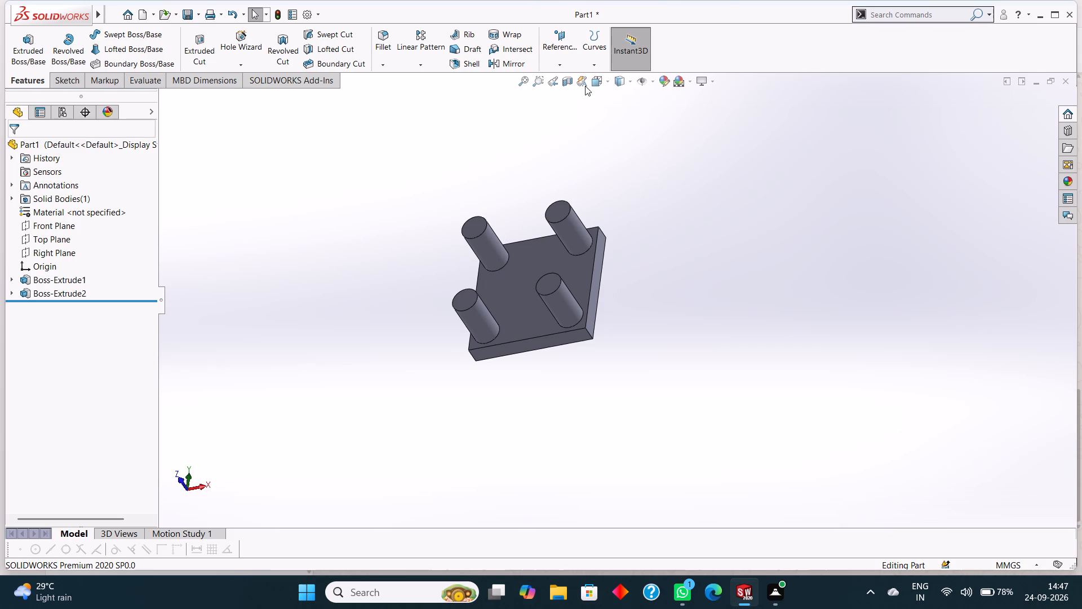
click(560, 65)
click(558, 66)
scroll(798, 308, up, 4)
scroll(570, 133, up, 4)
double_click(565, 64)
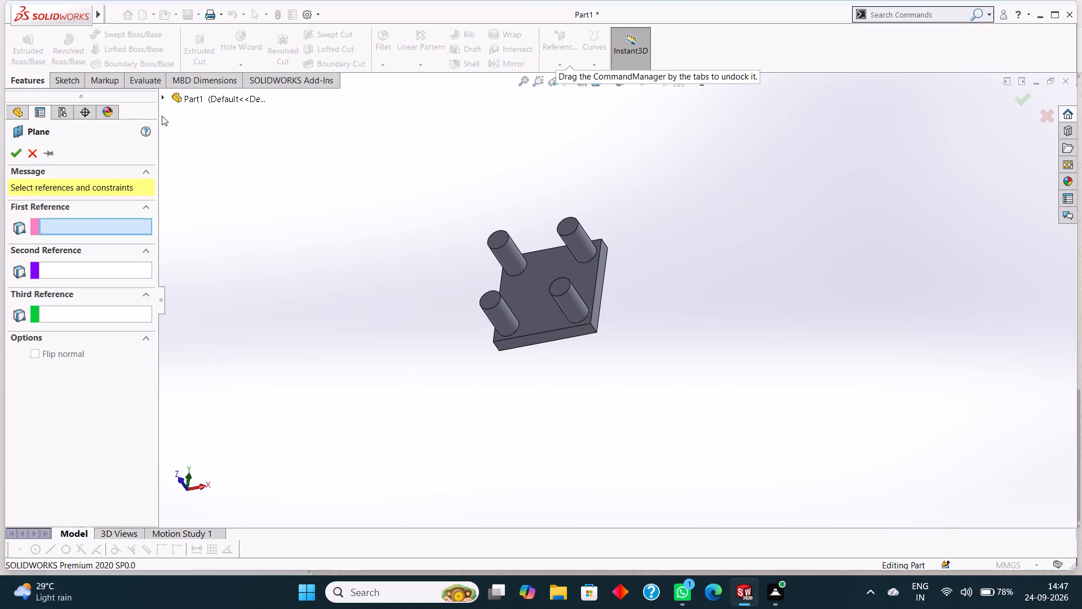
click(170, 95)
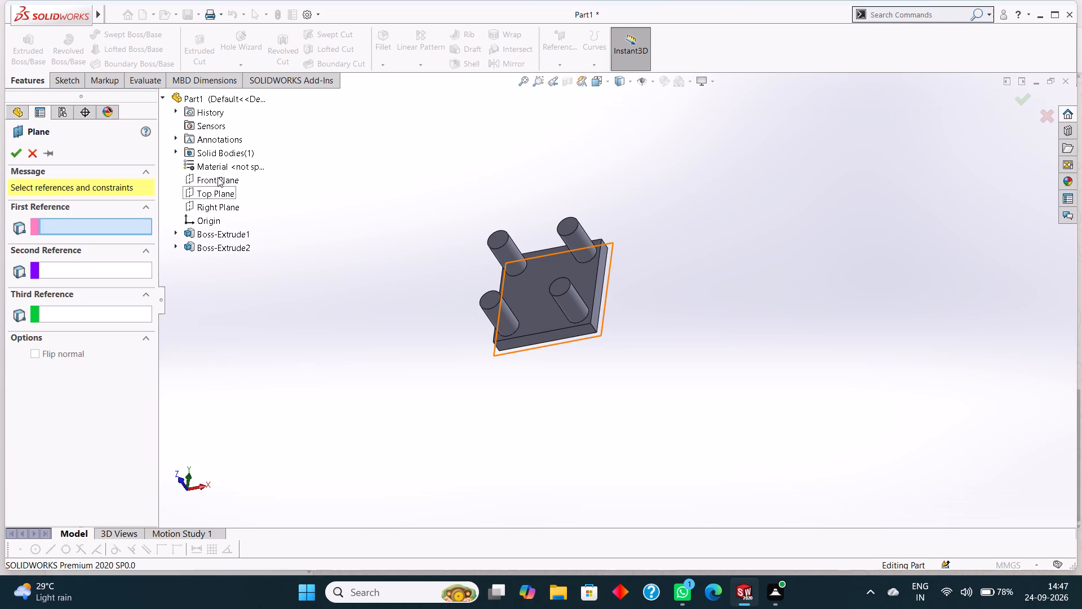
click(218, 177)
middle_drag(329, 329, 355, 214)
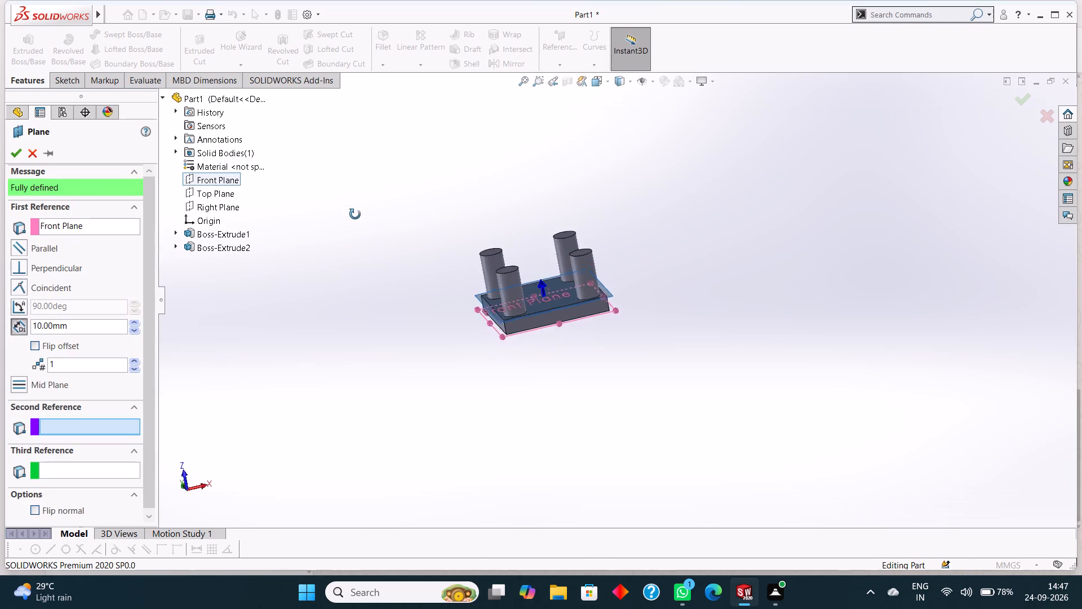
middle_drag(355, 214, 340, 191)
click(90, 319)
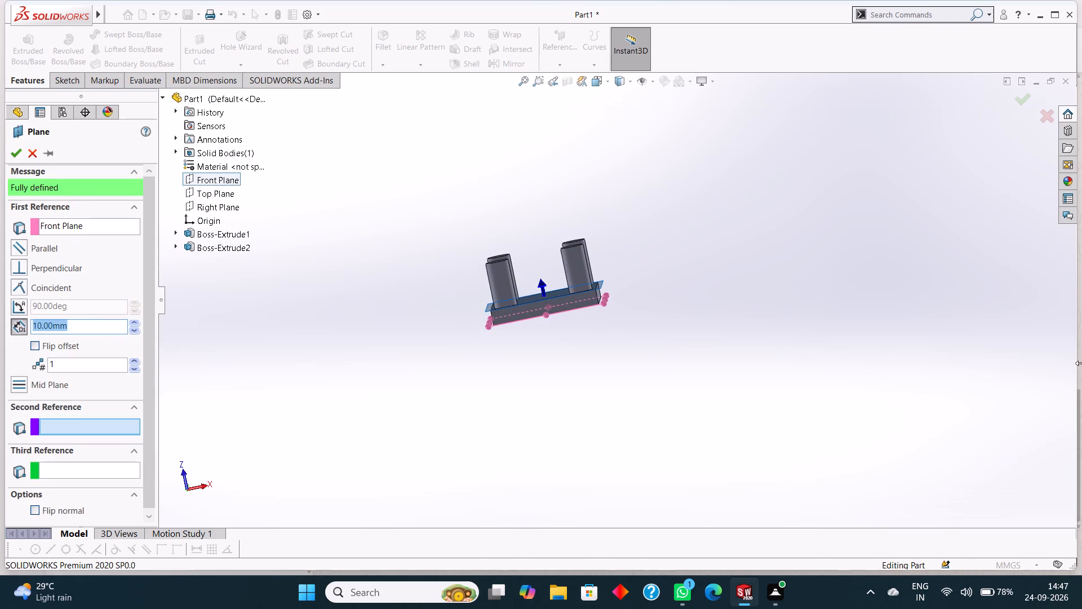
text(40)
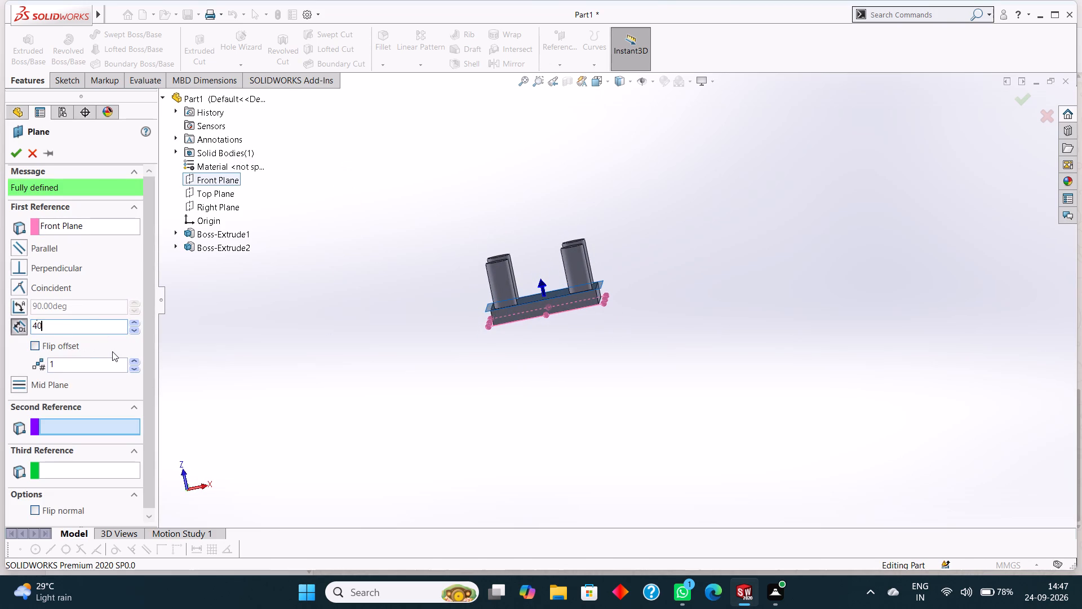
key(Return)
click(16, 151)
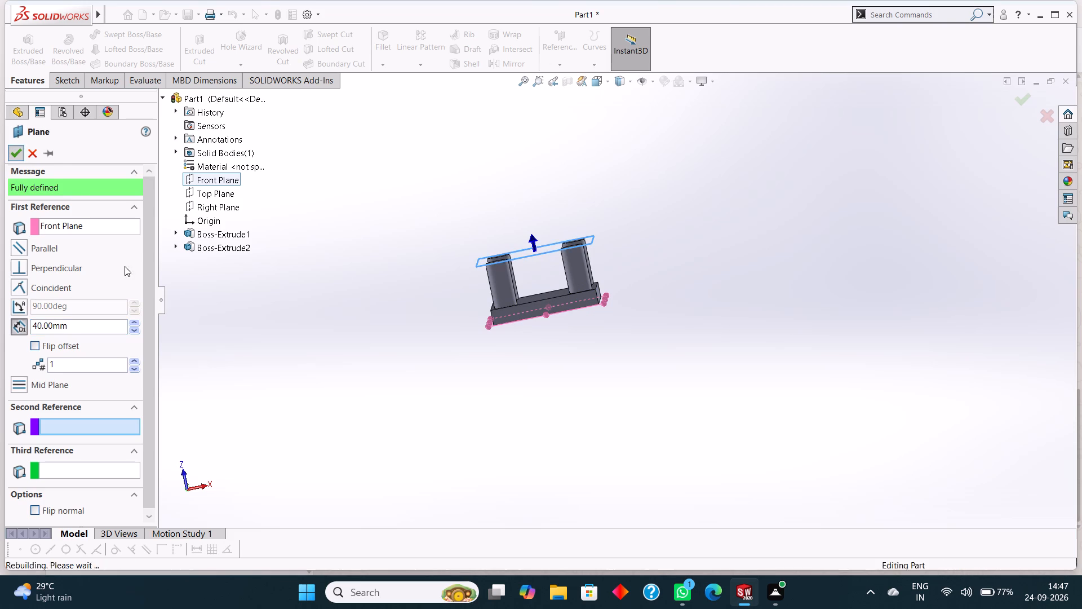
Start a sketch on the plate face carrying the cylinders and trace its outline as a closed 70 mm square of four lines.
middle_drag(646, 232, 657, 278)
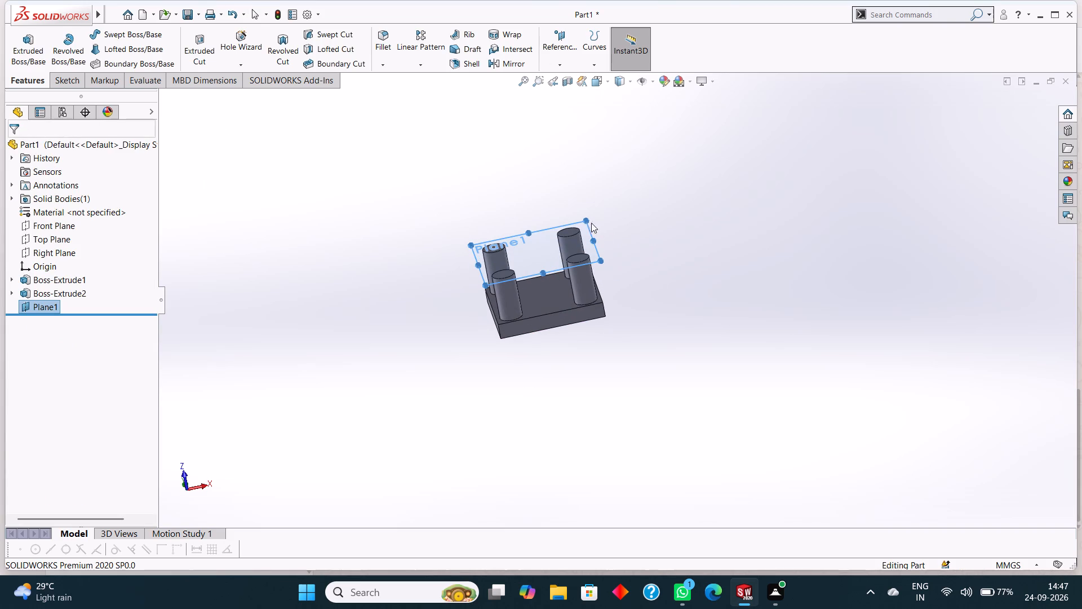
middle_drag(637, 220, 646, 283)
scroll(637, 220, down, 1)
click(510, 222)
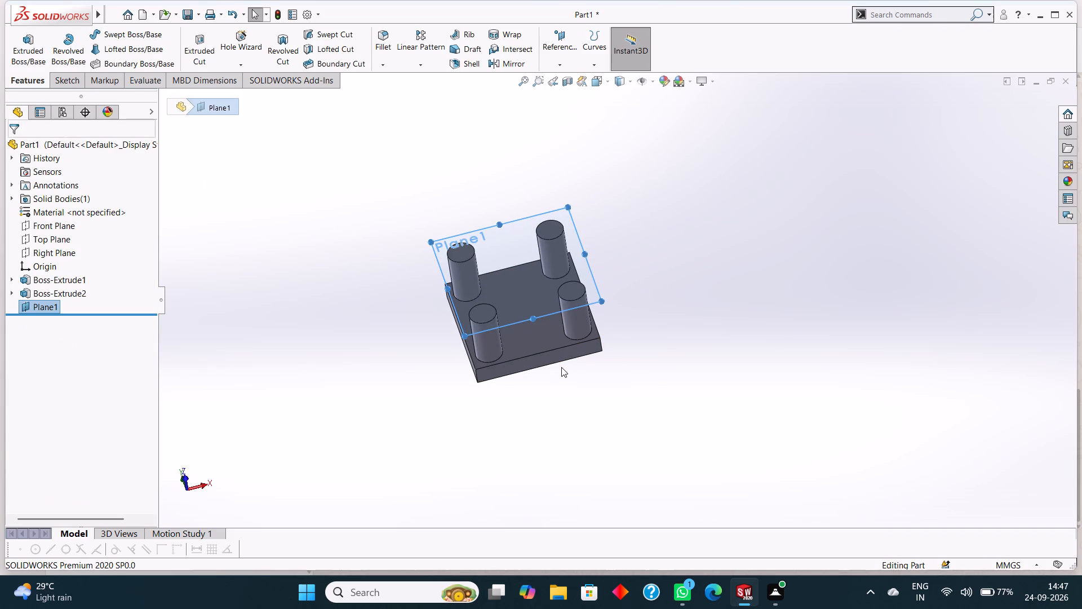
key(ctrl+8)
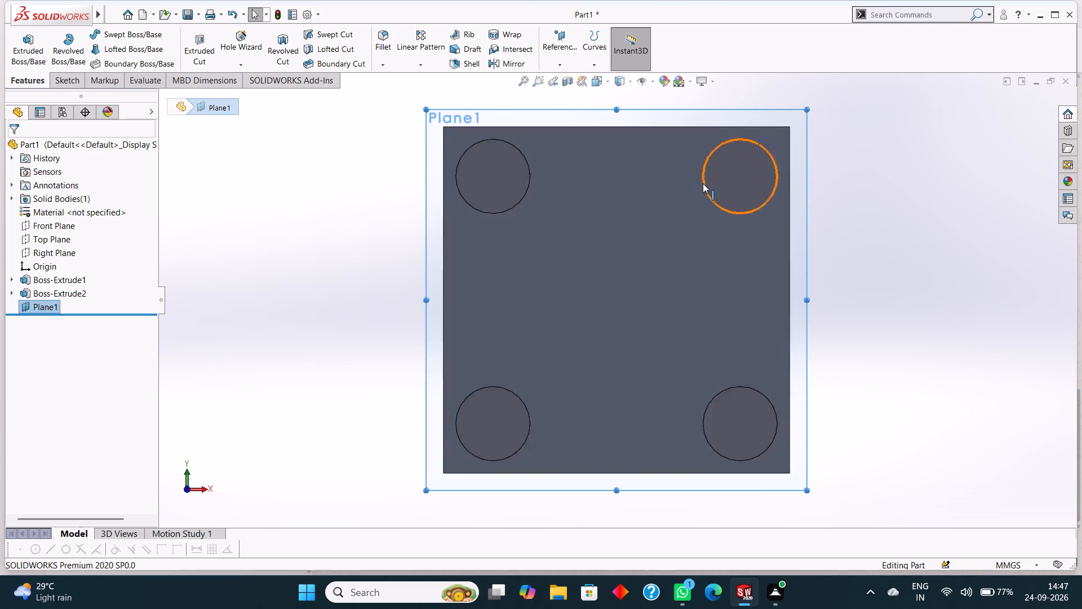
right_click(660, 170)
click(681, 153)
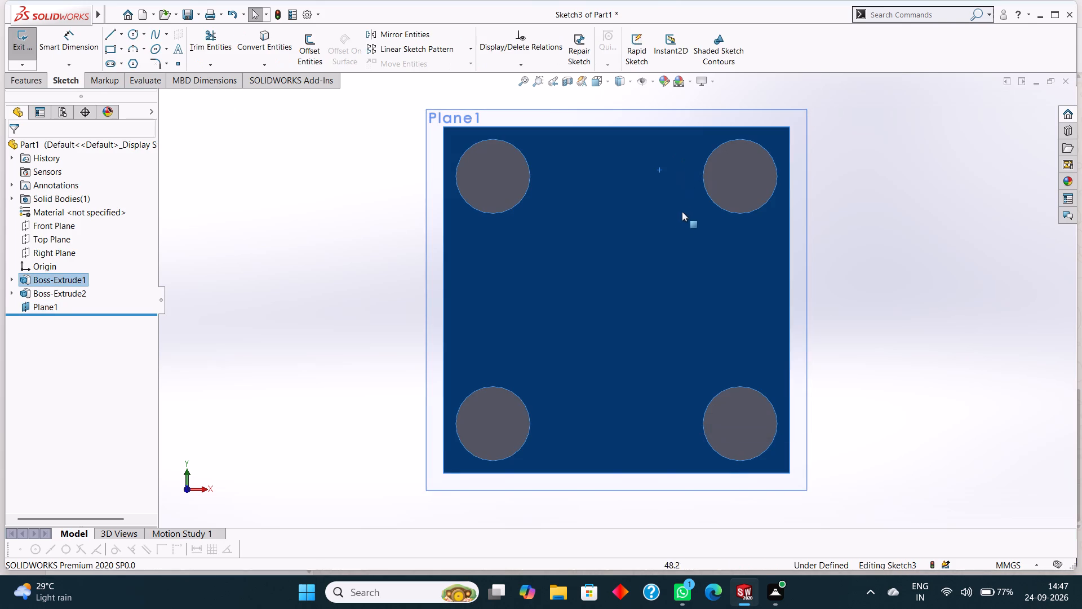
key(Escape)
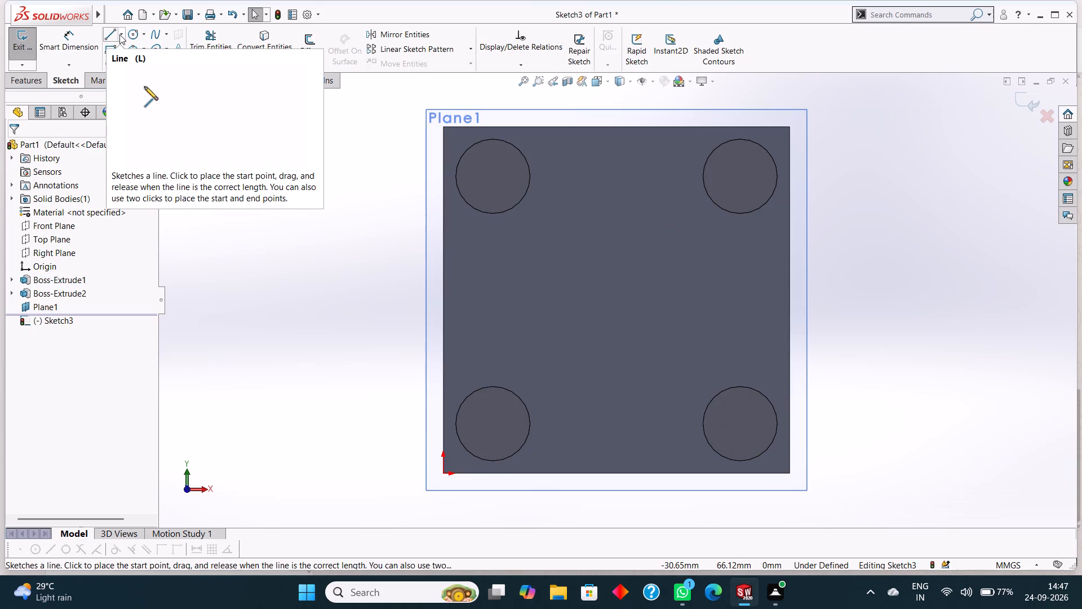
click(113, 32)
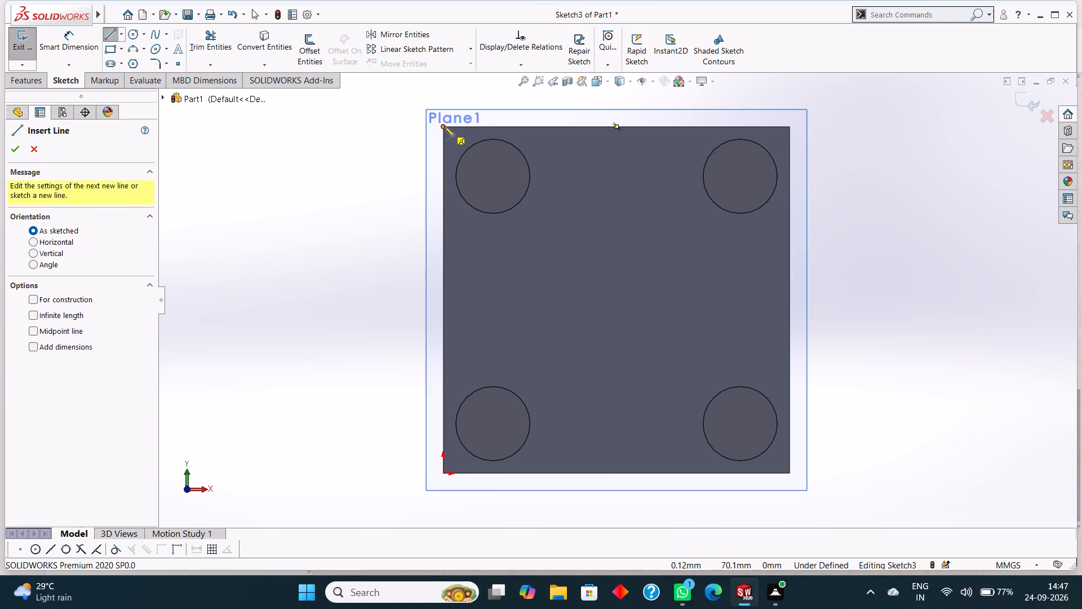
click(444, 126)
click(788, 126)
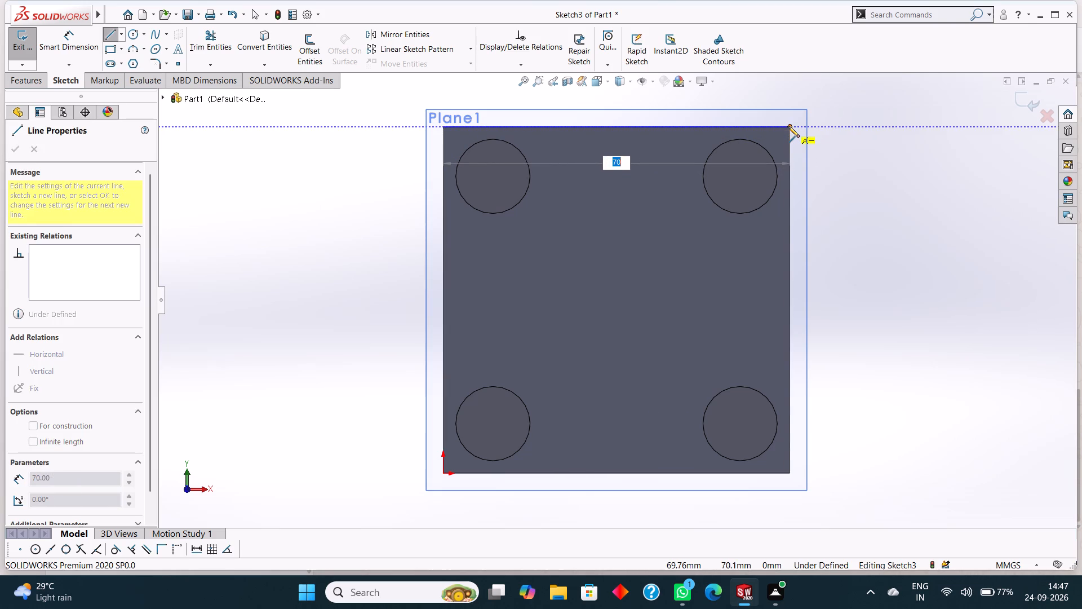
click(790, 472)
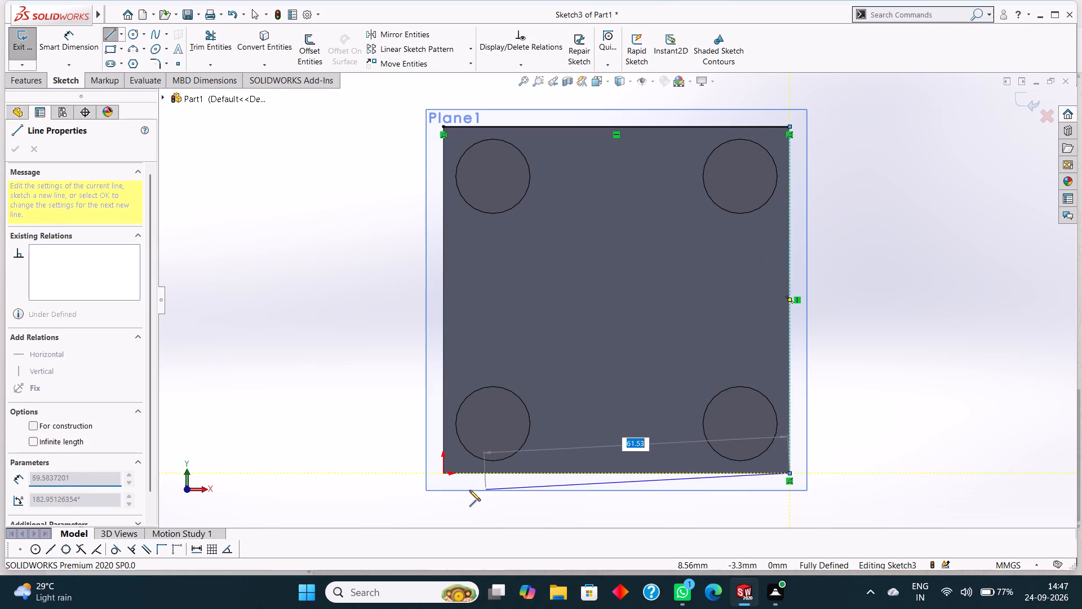
click(443, 475)
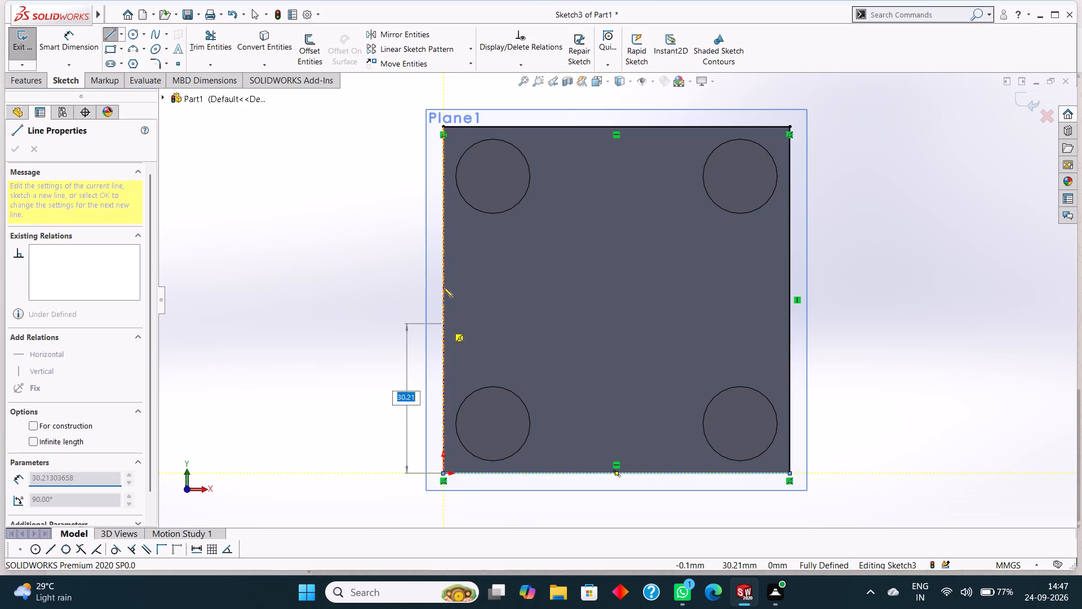
click(444, 128)
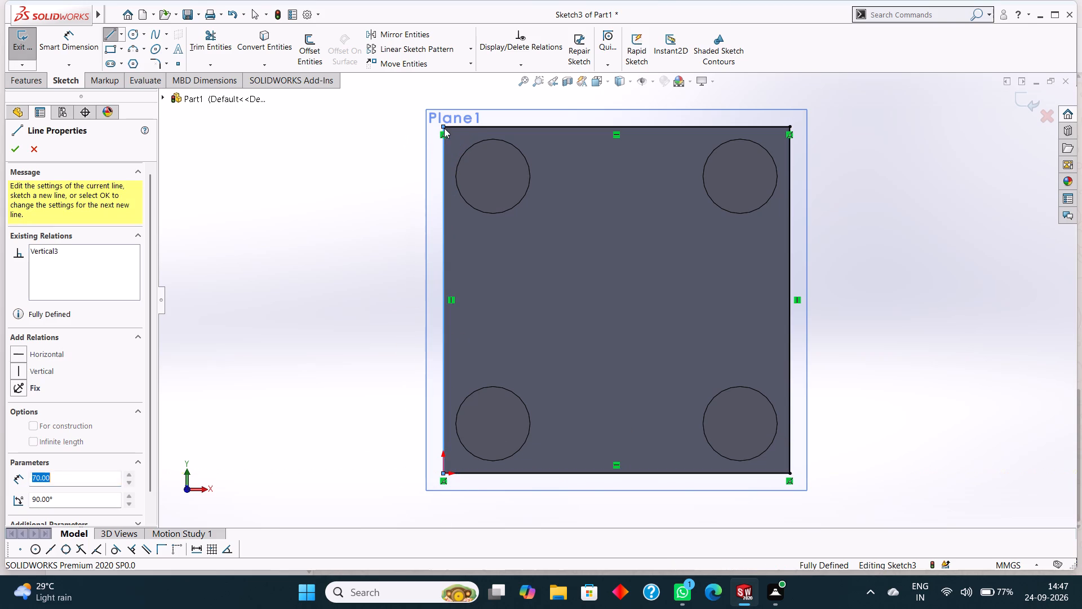
right_click(341, 145)
click(352, 151)
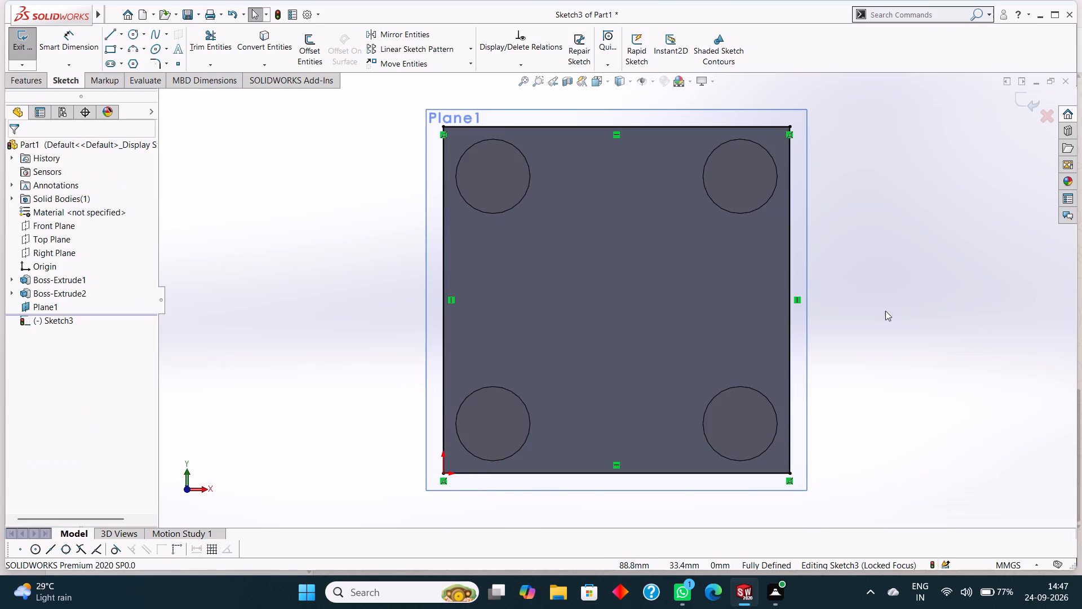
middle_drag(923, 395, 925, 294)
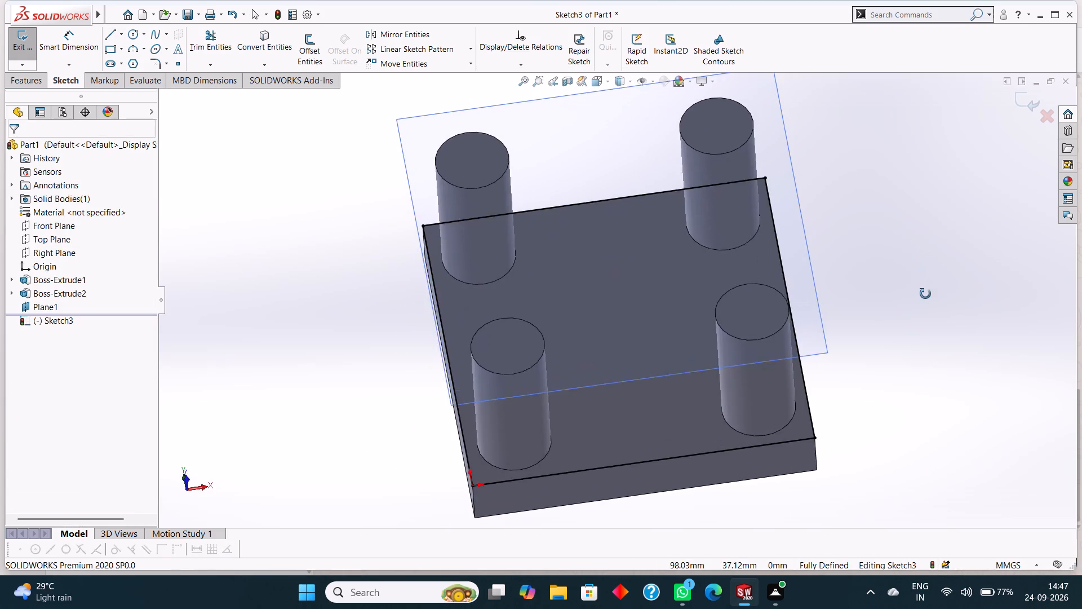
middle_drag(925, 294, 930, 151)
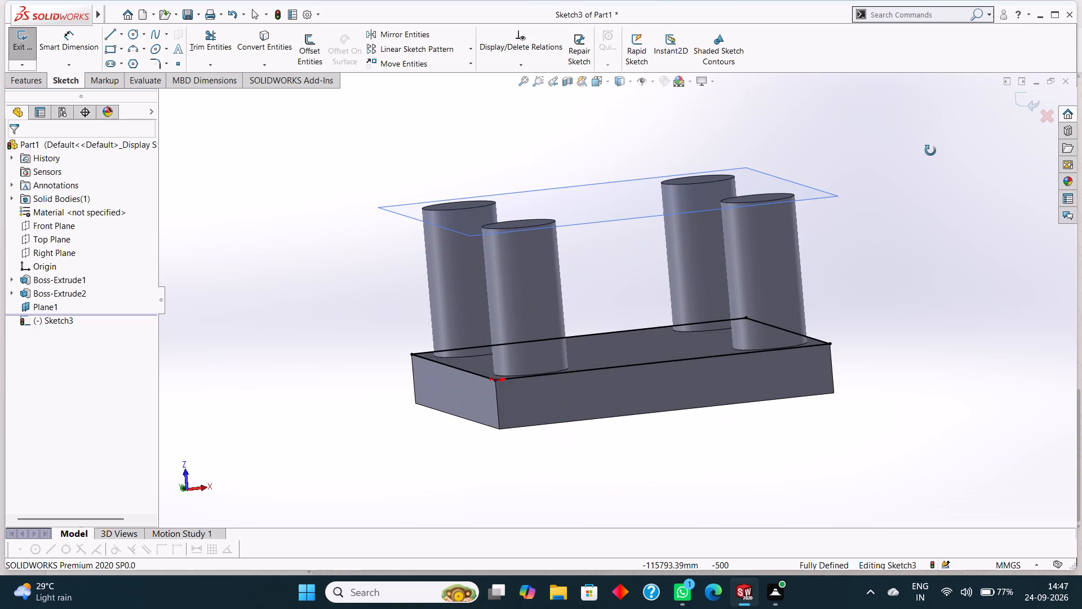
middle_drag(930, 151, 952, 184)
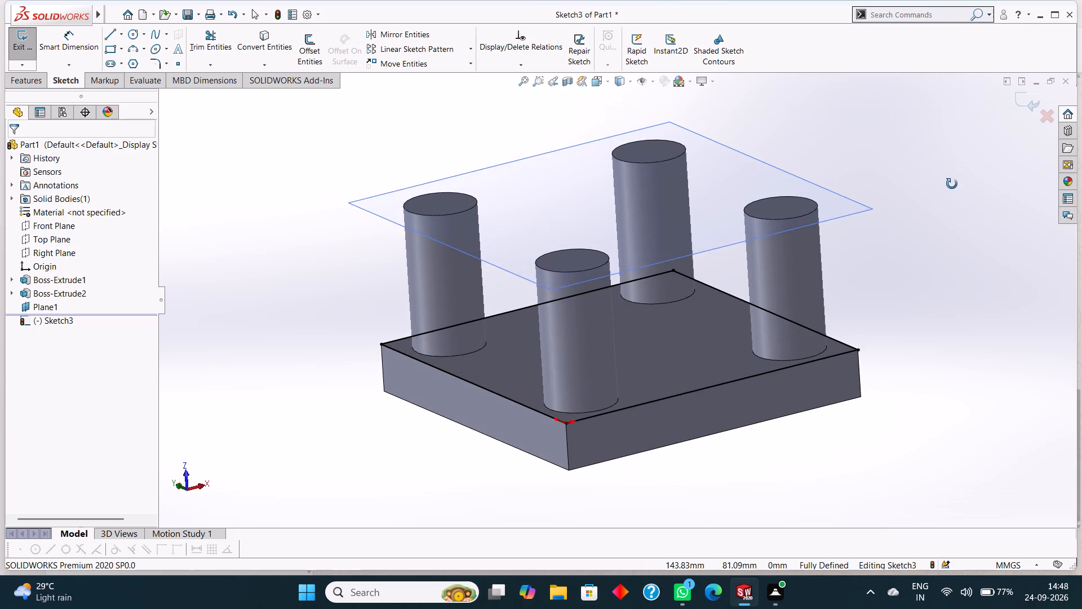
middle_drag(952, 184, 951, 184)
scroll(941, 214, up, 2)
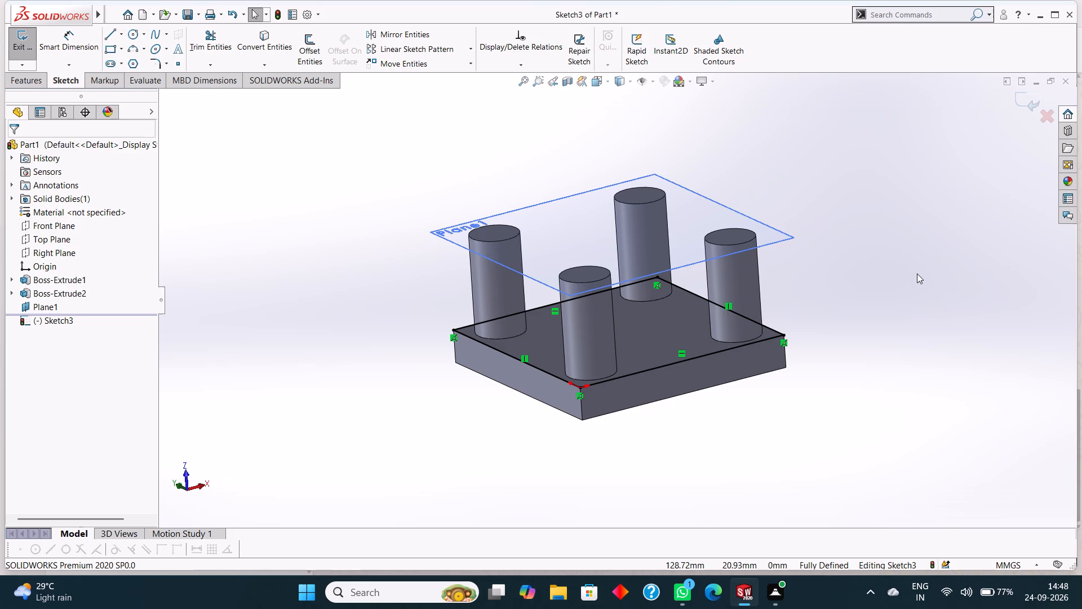
Undo the four lines of the square outline traced in the sketch on the plate face.
key(ctrl+z)
key(ctrl+z)
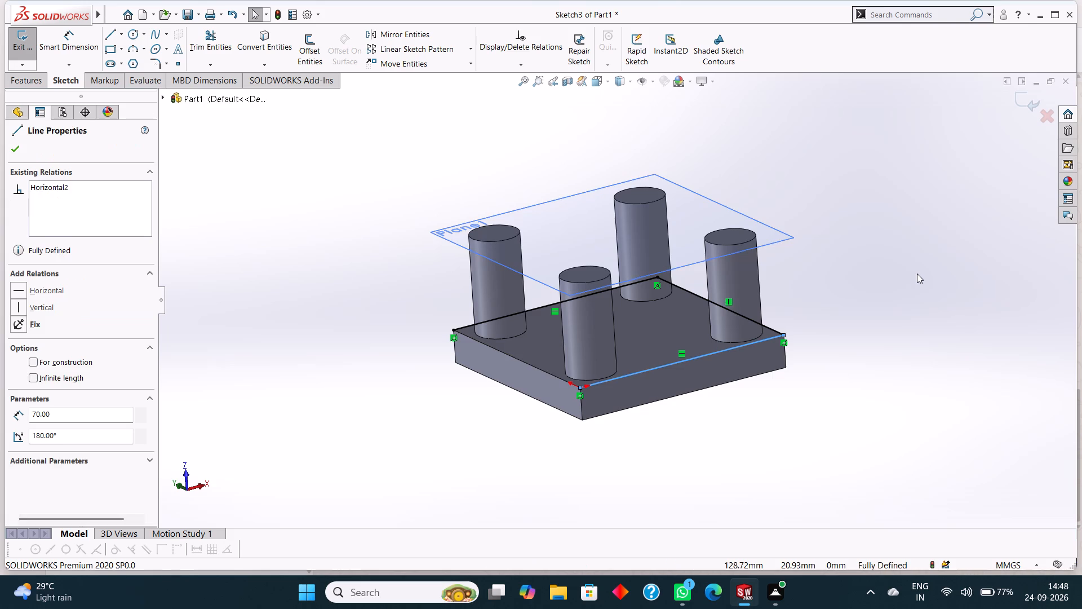
key(ctrl+z)
key(ctrl+z)
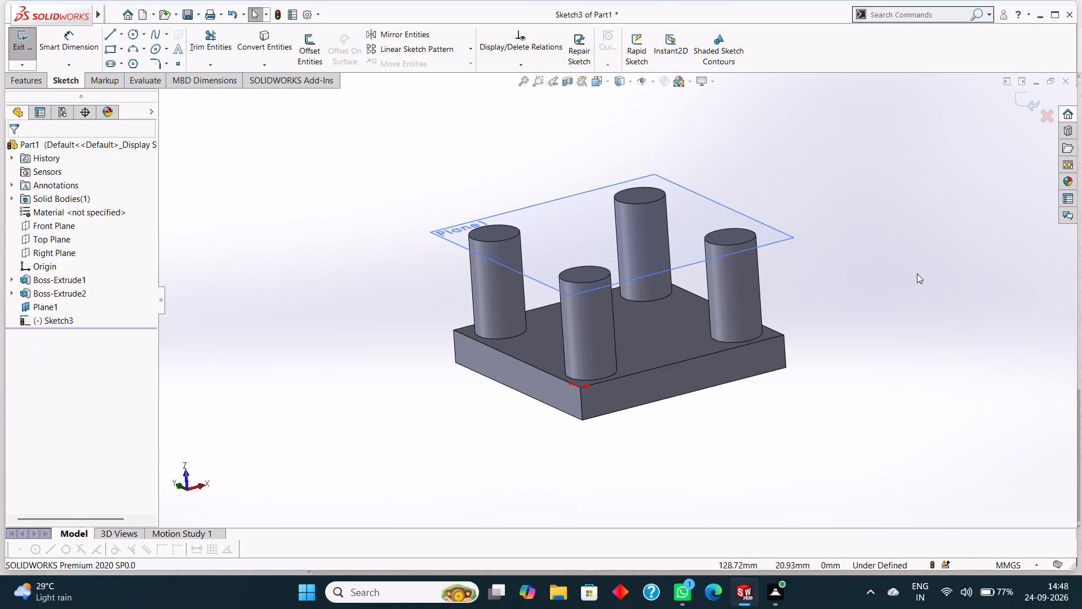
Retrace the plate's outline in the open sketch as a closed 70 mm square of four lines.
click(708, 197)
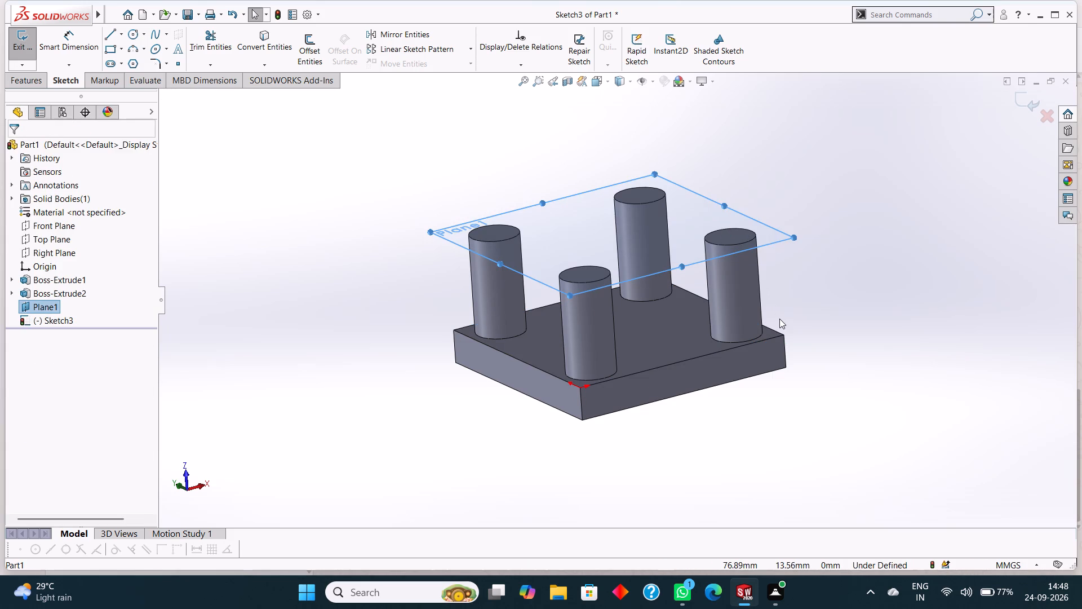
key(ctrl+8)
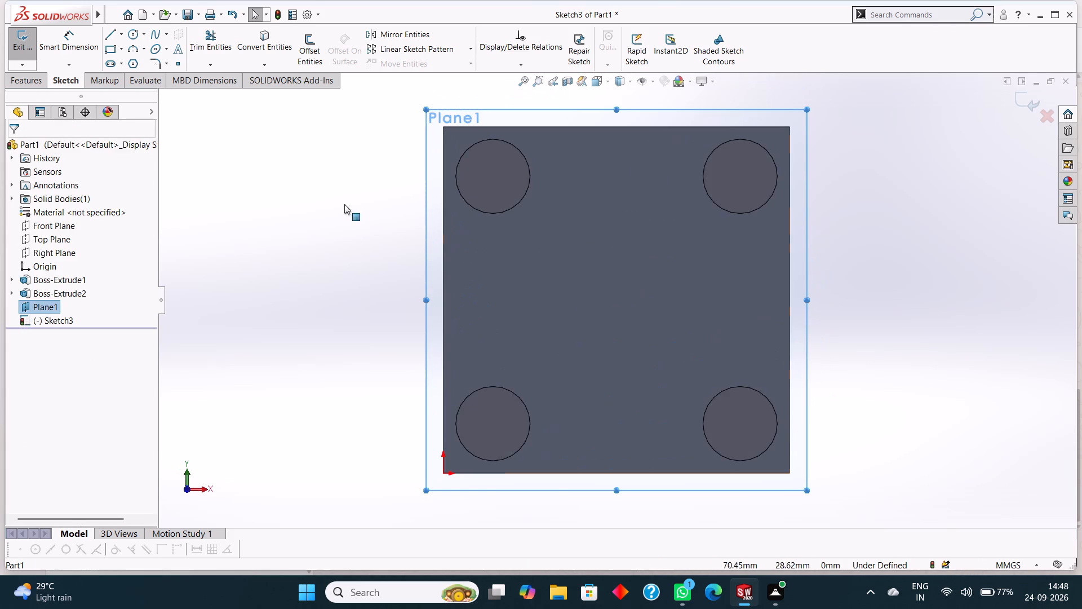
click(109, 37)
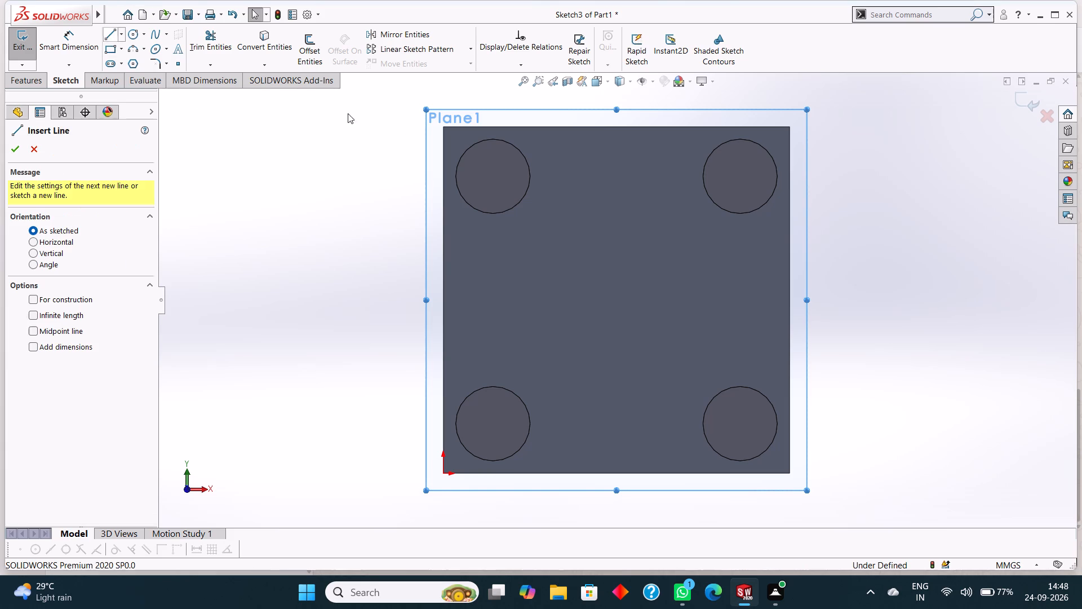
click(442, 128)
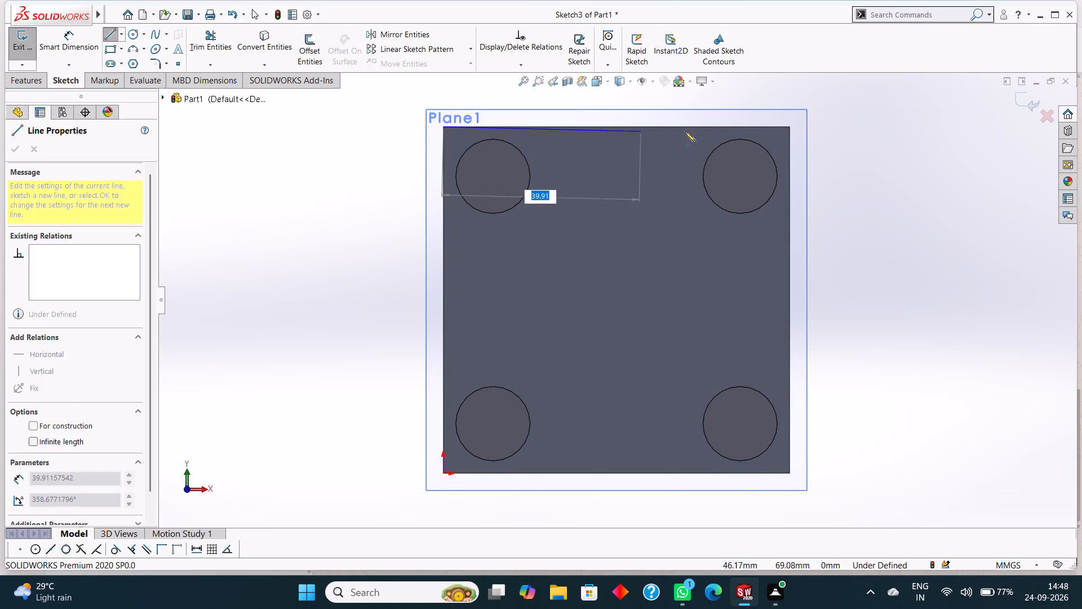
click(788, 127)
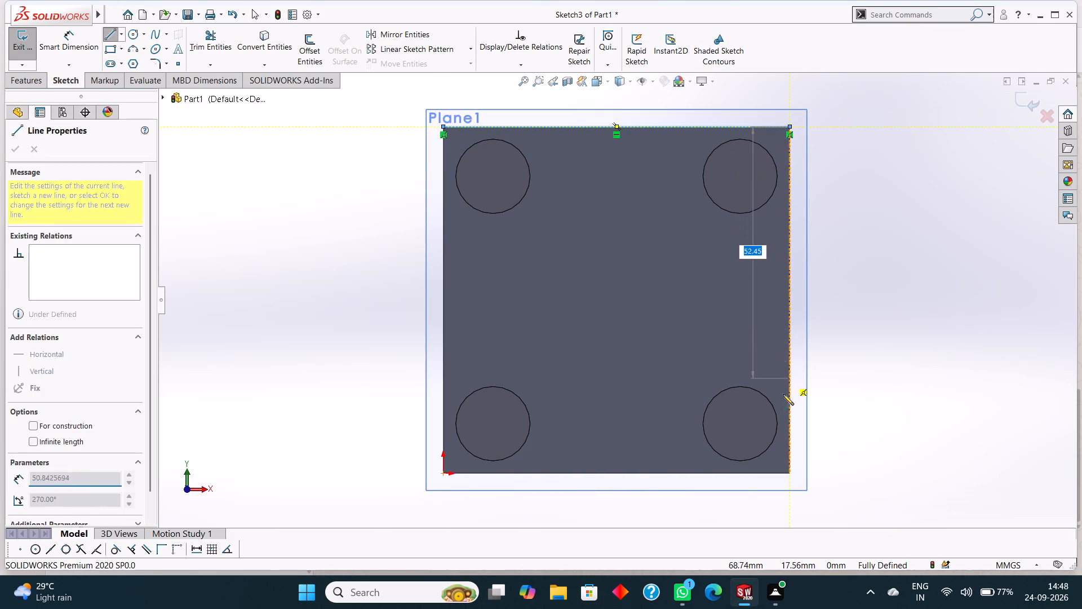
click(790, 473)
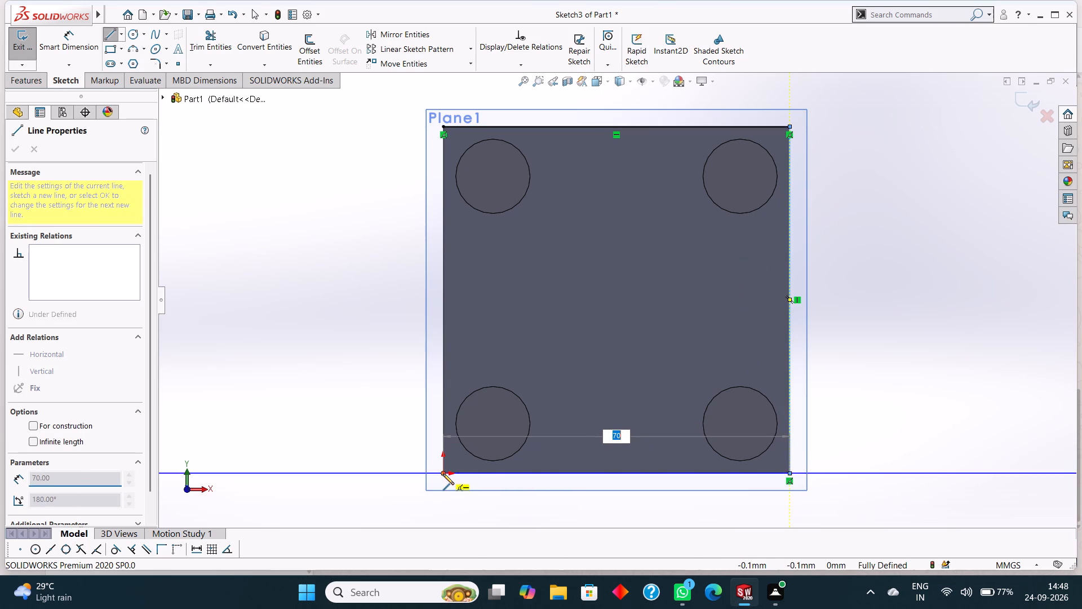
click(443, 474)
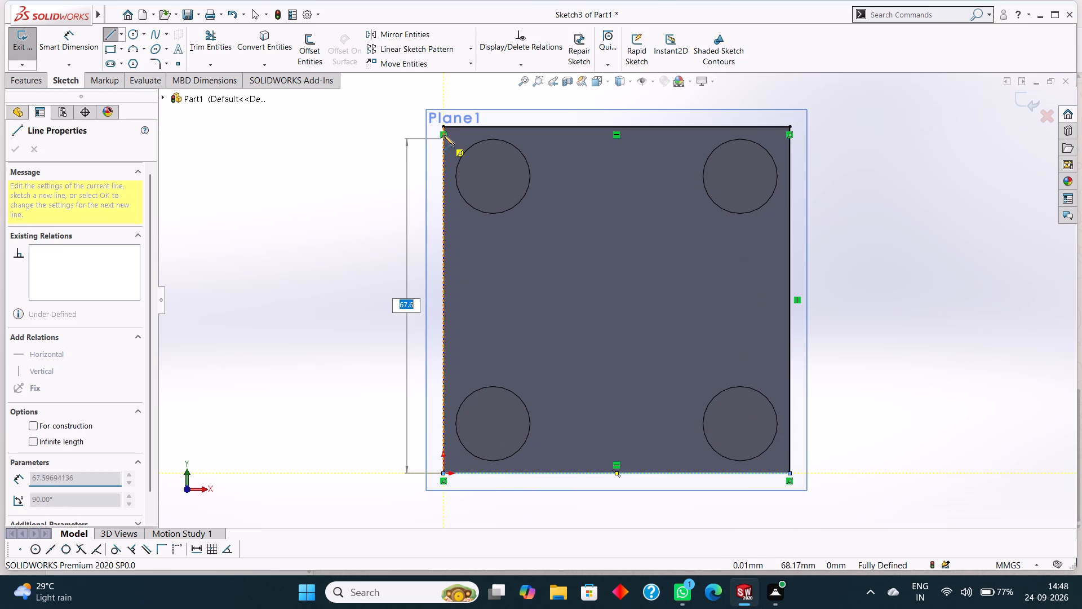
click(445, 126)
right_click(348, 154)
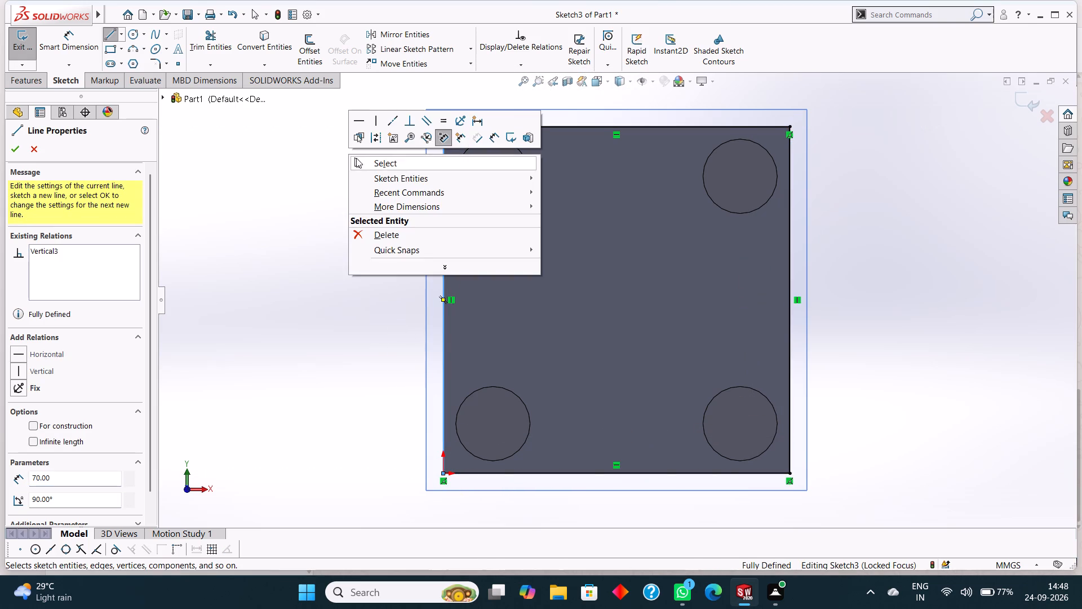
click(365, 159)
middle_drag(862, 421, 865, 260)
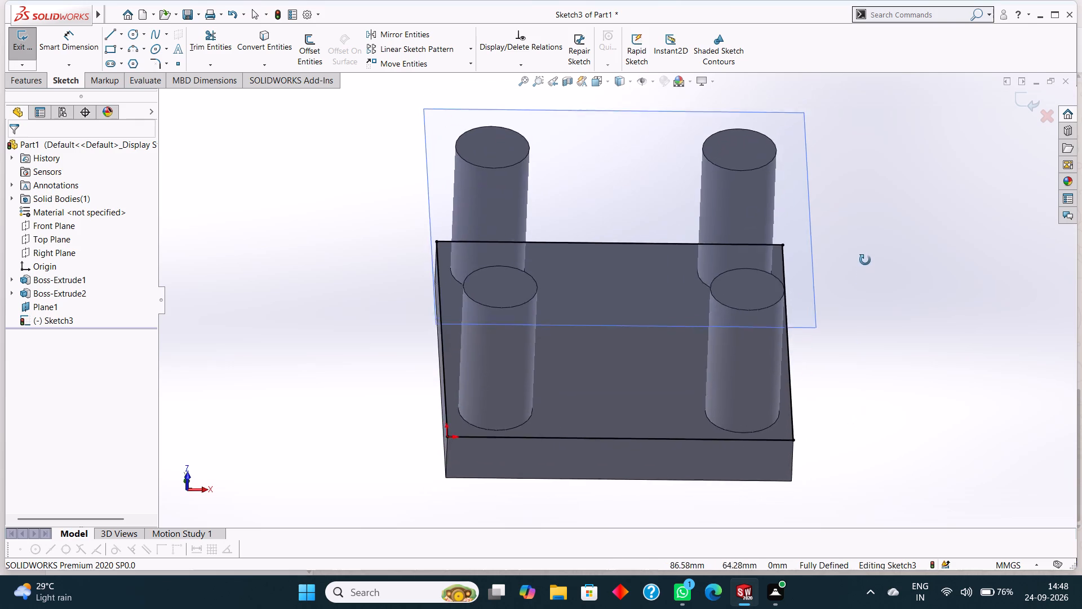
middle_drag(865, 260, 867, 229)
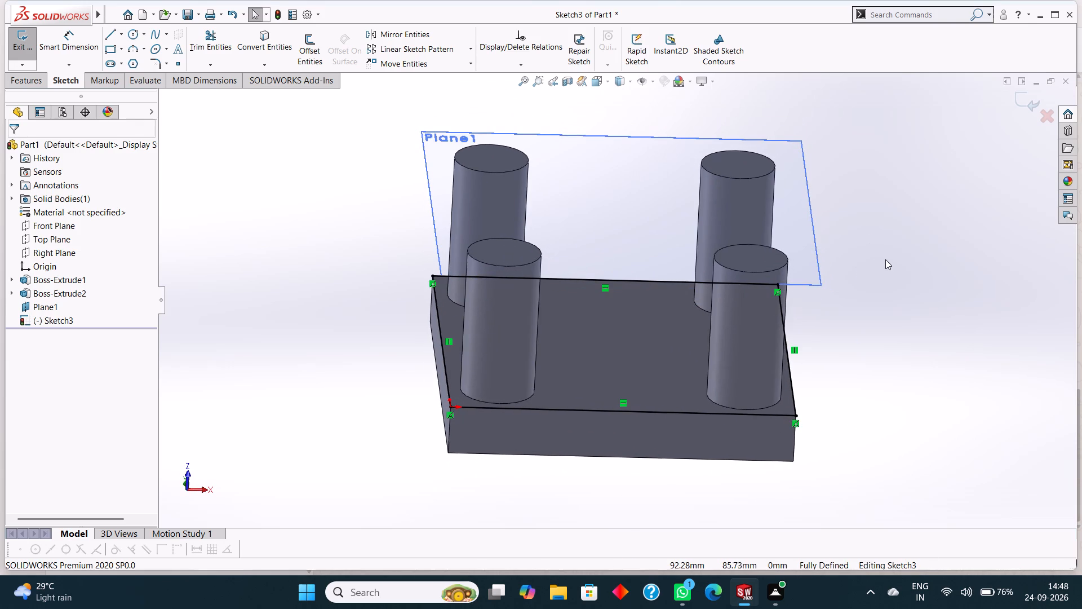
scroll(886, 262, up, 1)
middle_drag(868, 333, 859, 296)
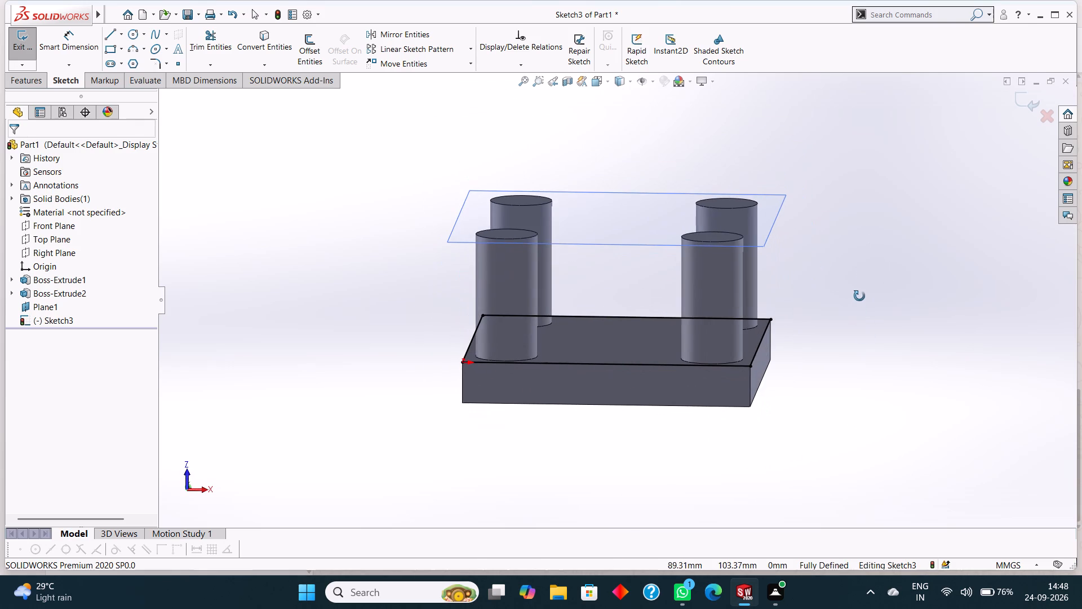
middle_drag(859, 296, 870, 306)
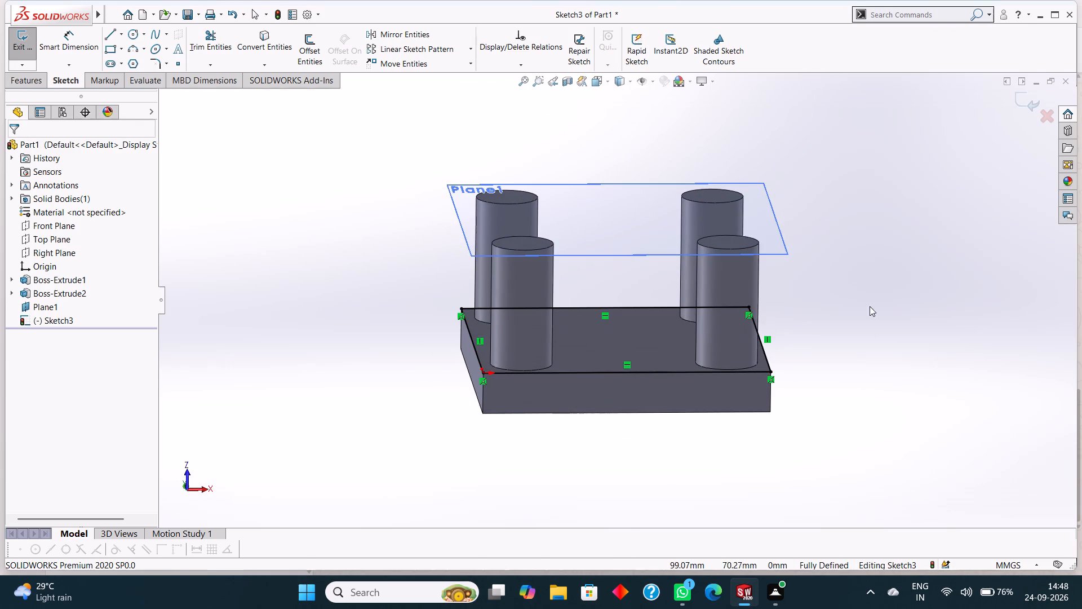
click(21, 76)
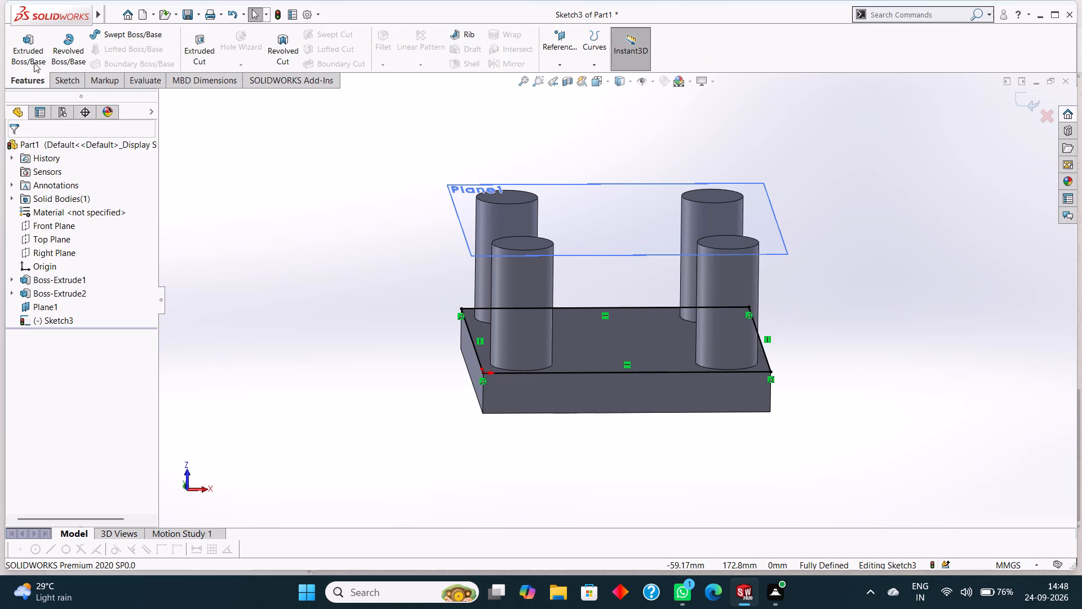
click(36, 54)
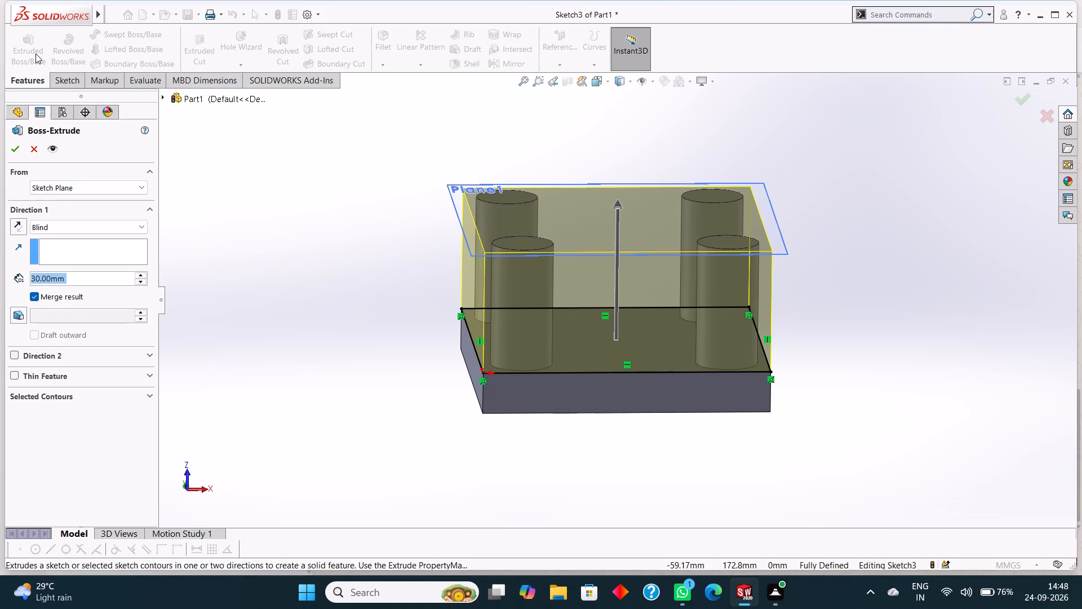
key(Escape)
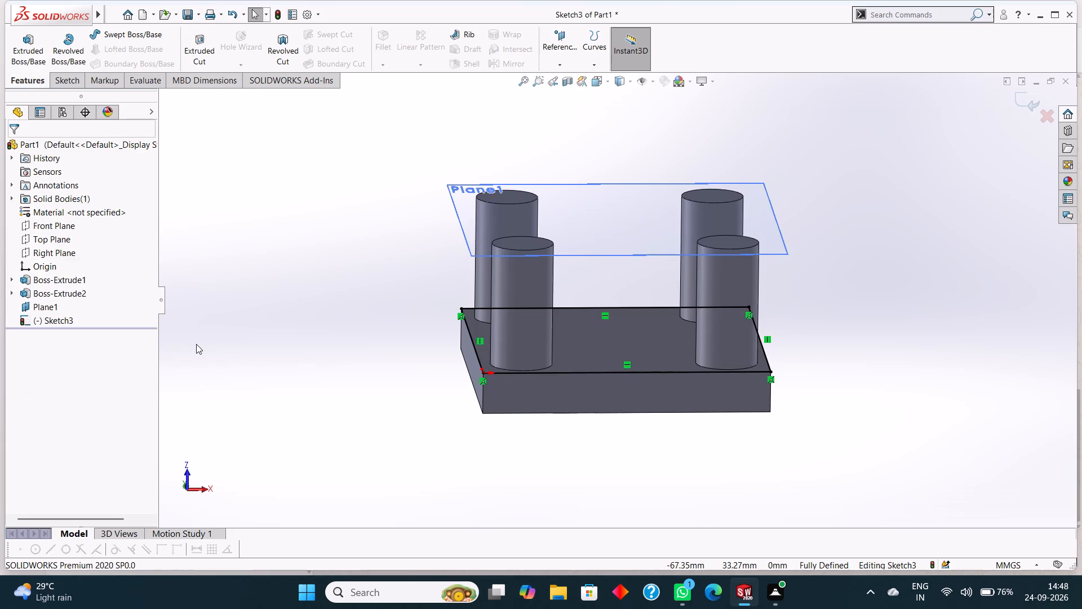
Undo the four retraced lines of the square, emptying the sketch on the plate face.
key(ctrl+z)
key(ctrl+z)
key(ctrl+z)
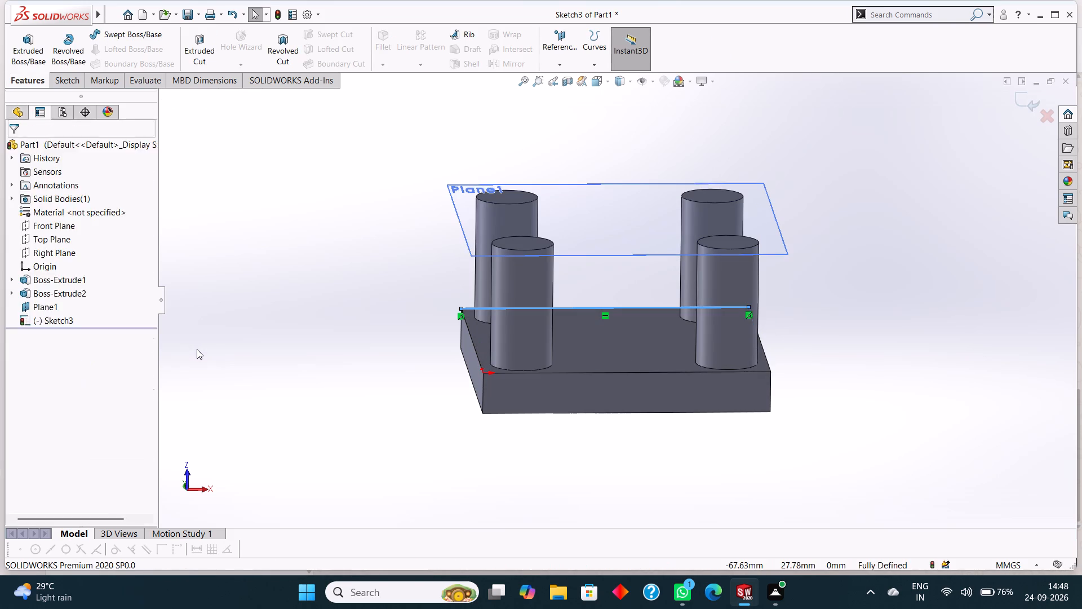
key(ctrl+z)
Exit the empty sketch on the plate face.
click(649, 182)
click(653, 186)
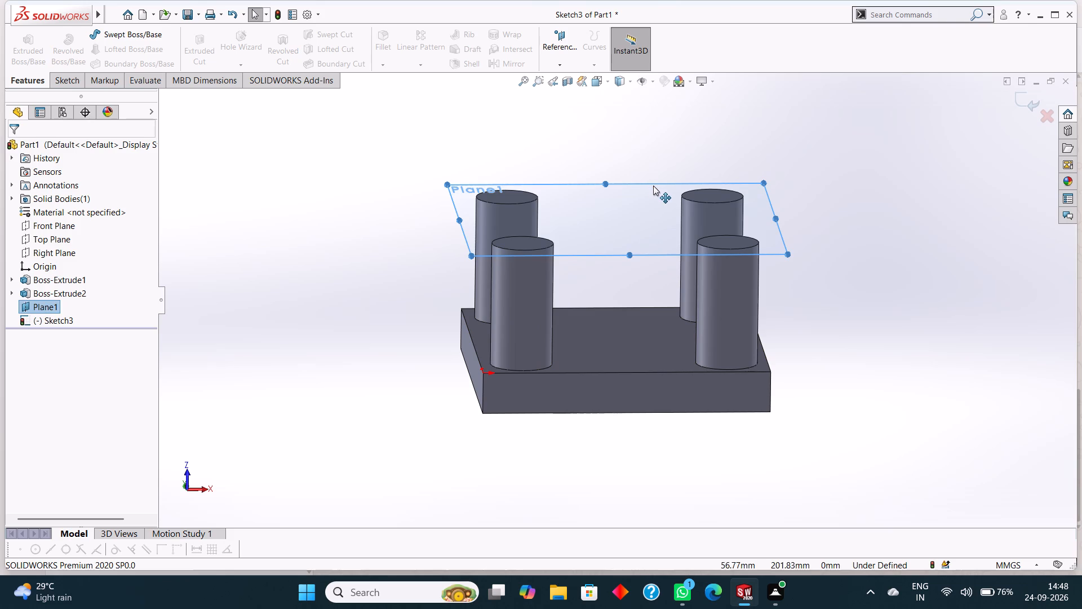
key(ctrl+8)
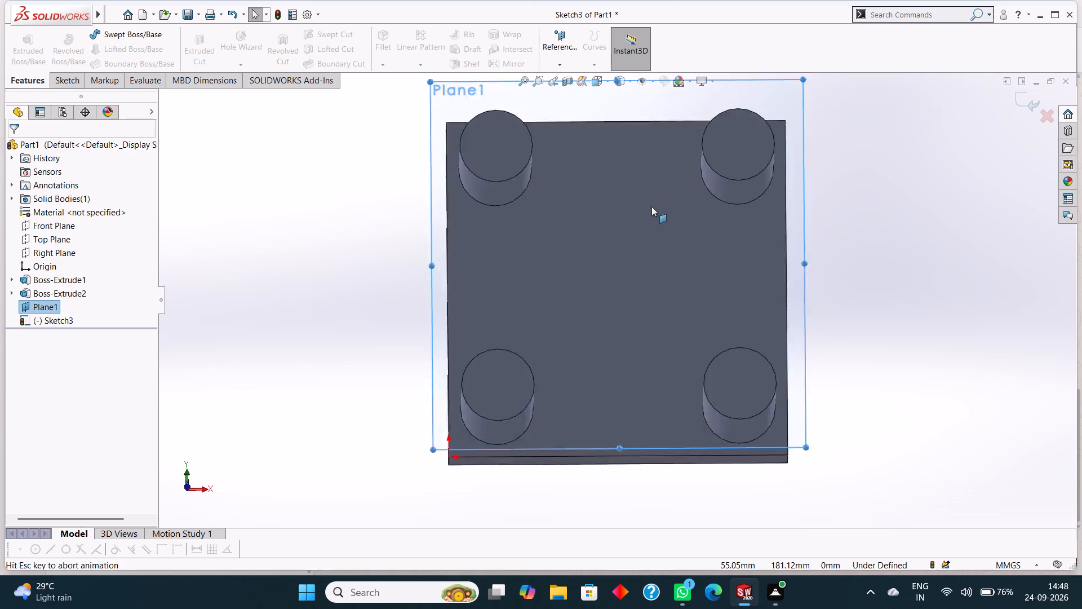
right_click(638, 112)
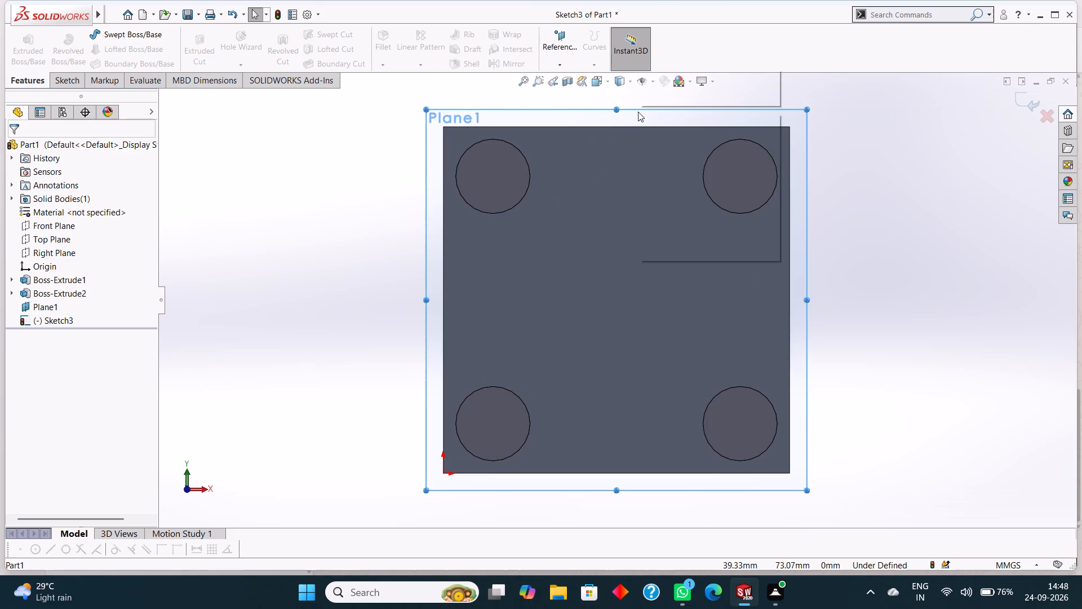
key(Escape)
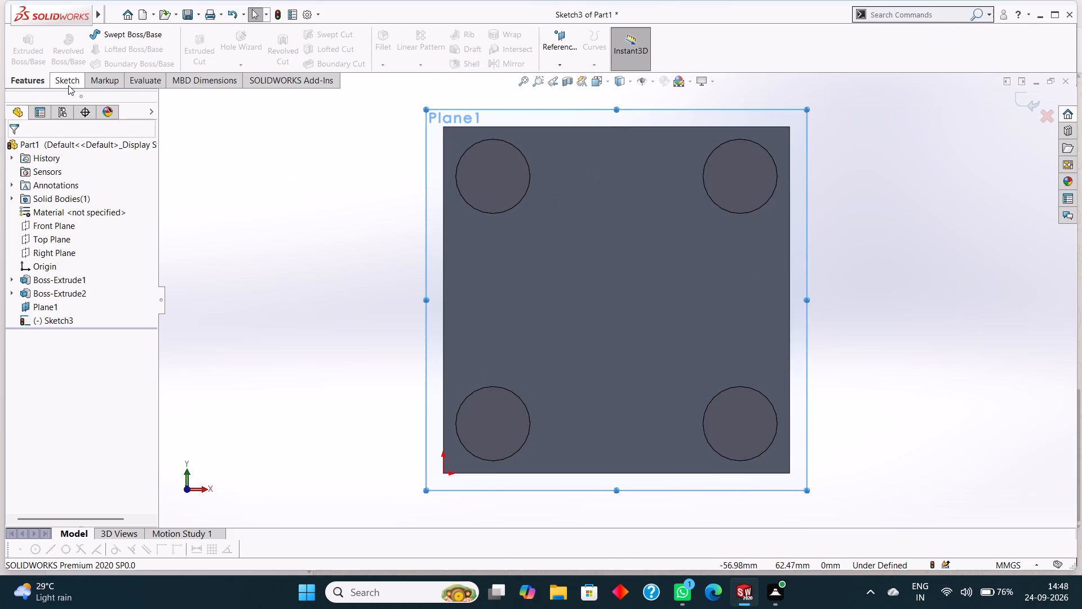
click(68, 83)
click(28, 41)
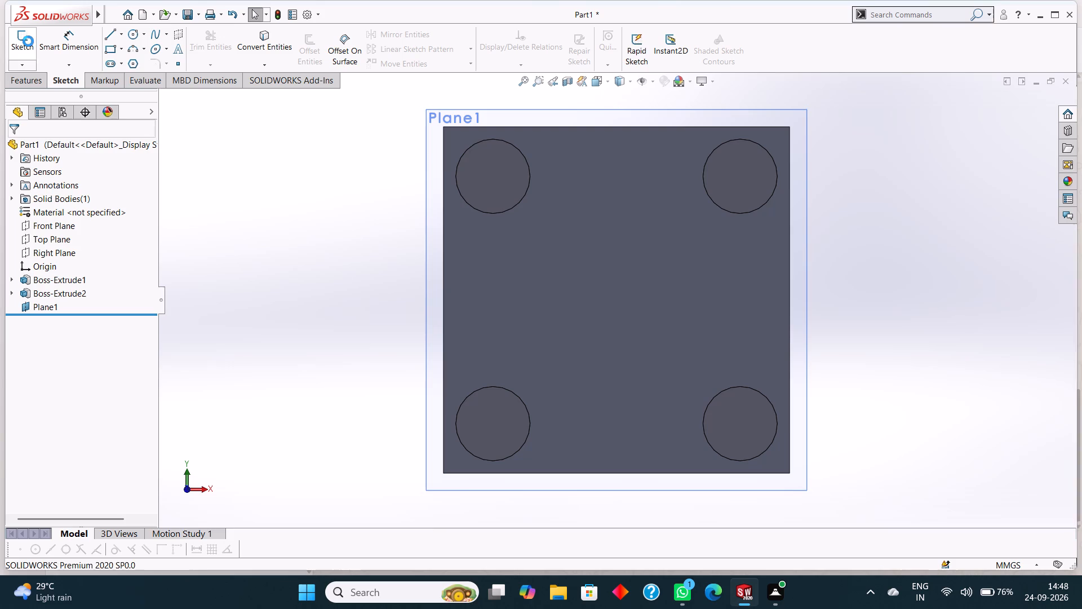
Start a sketch on Plane1 at the posts' free ends and trace the plate's outline as a closed 70 mm square of four lines.
middle_drag(1030, 358, 1019, 308)
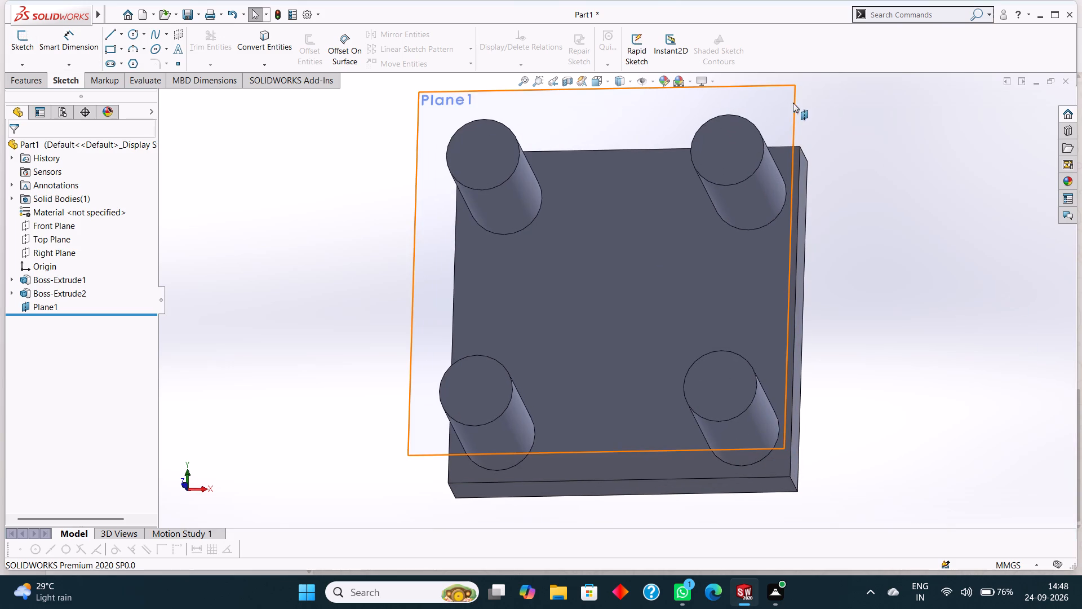
click(783, 89)
right_click(783, 89)
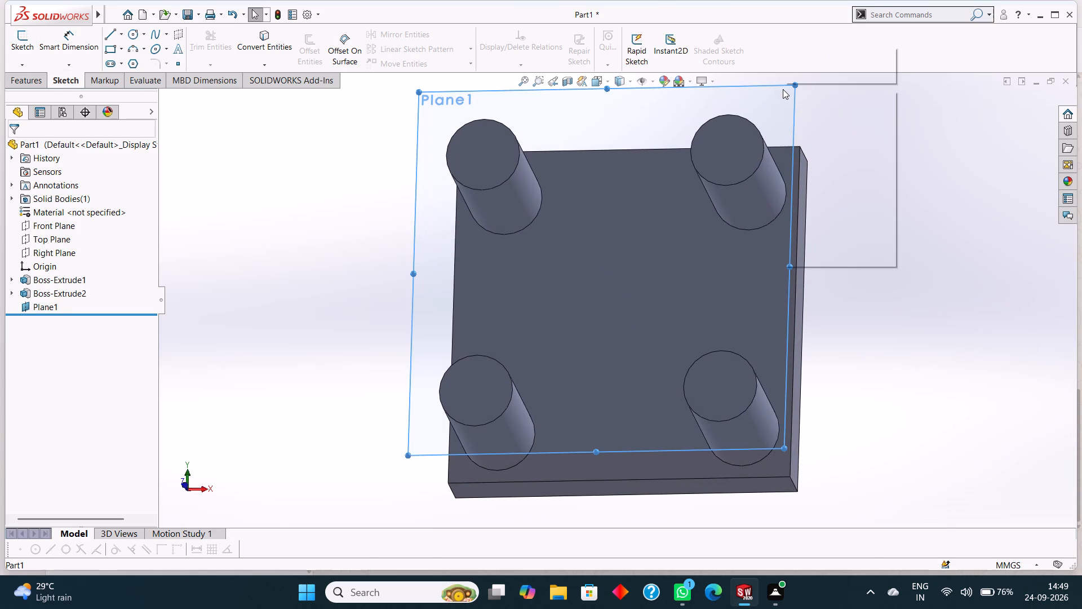
click(808, 76)
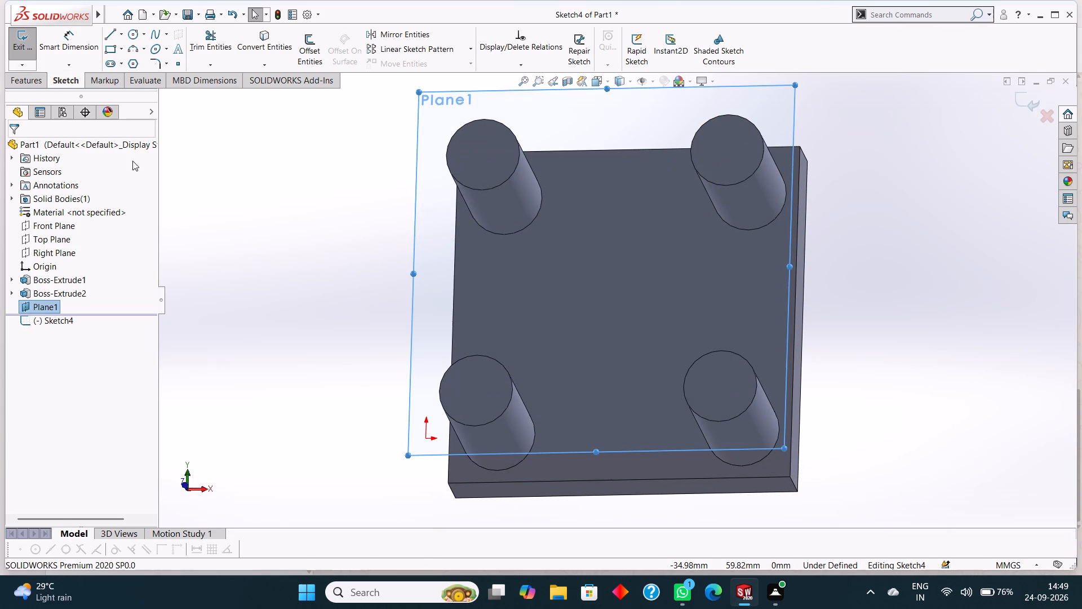
click(781, 90)
key(ctrl+8)
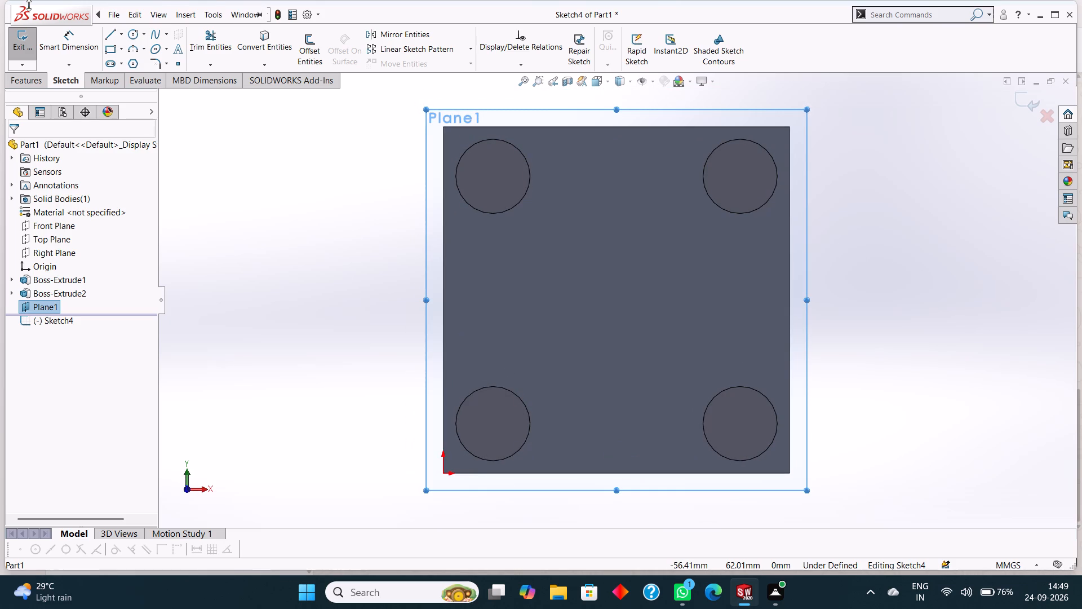
click(107, 33)
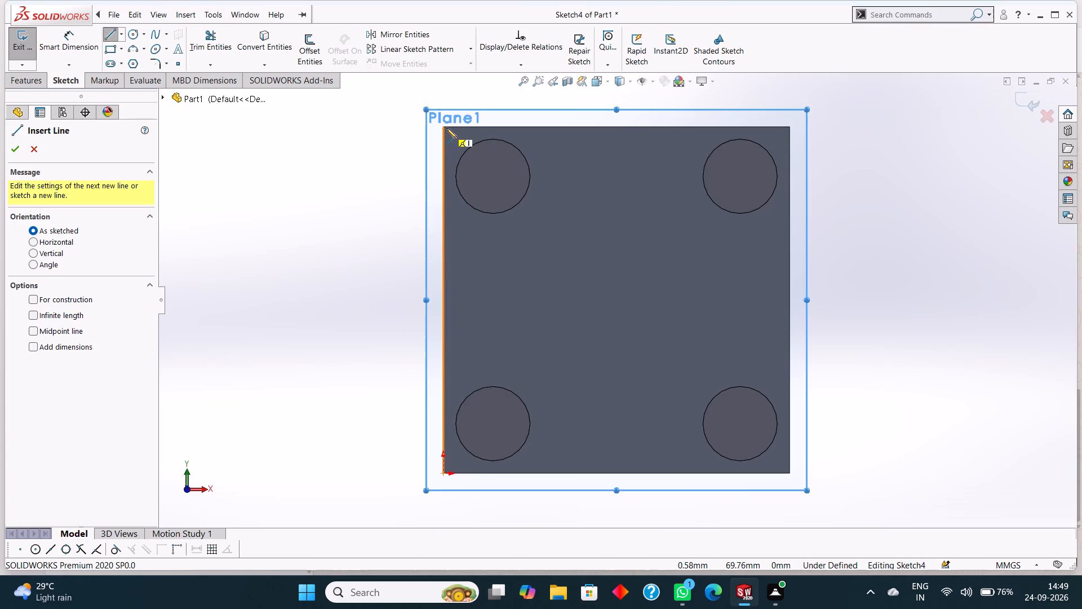
click(445, 126)
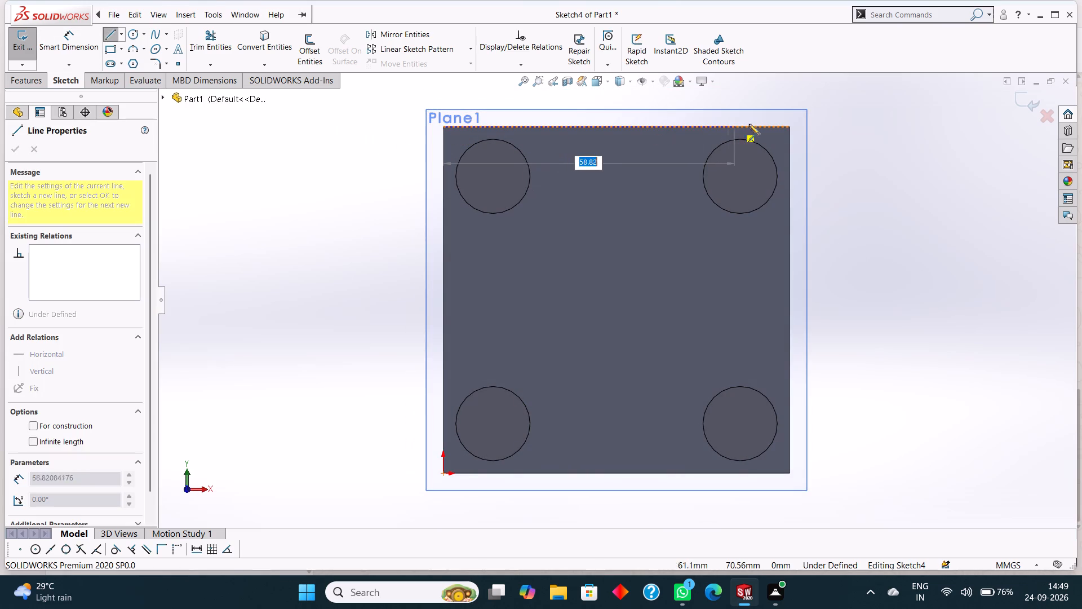
click(789, 126)
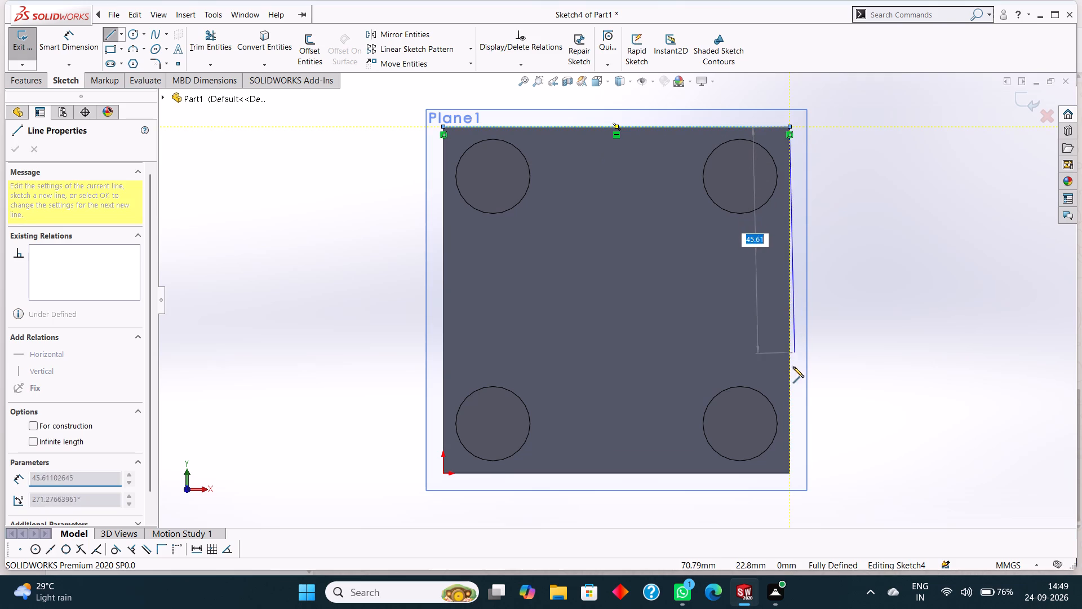
click(790, 471)
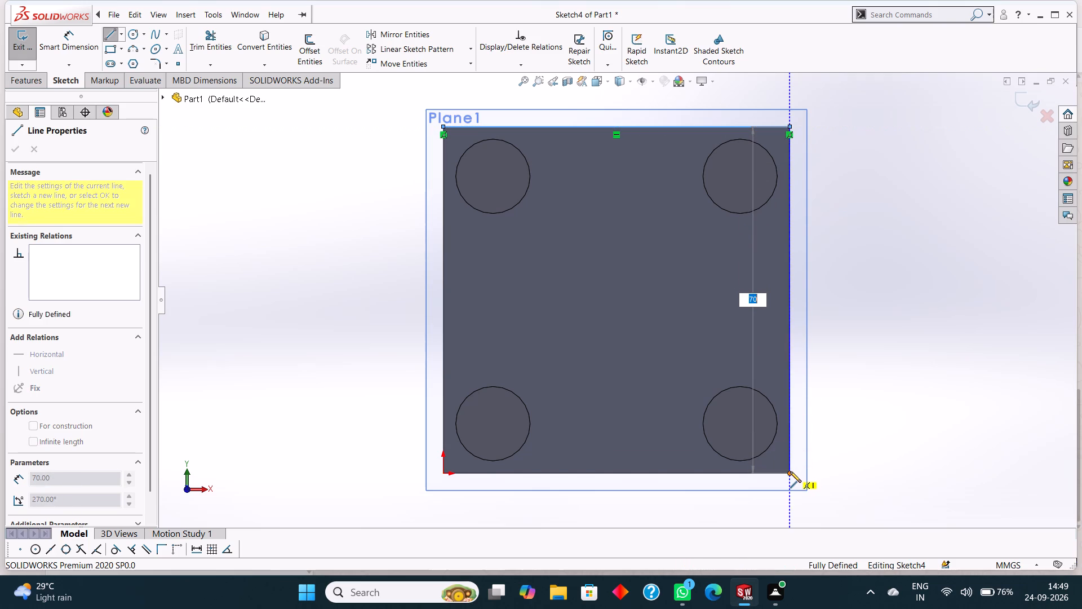
click(442, 476)
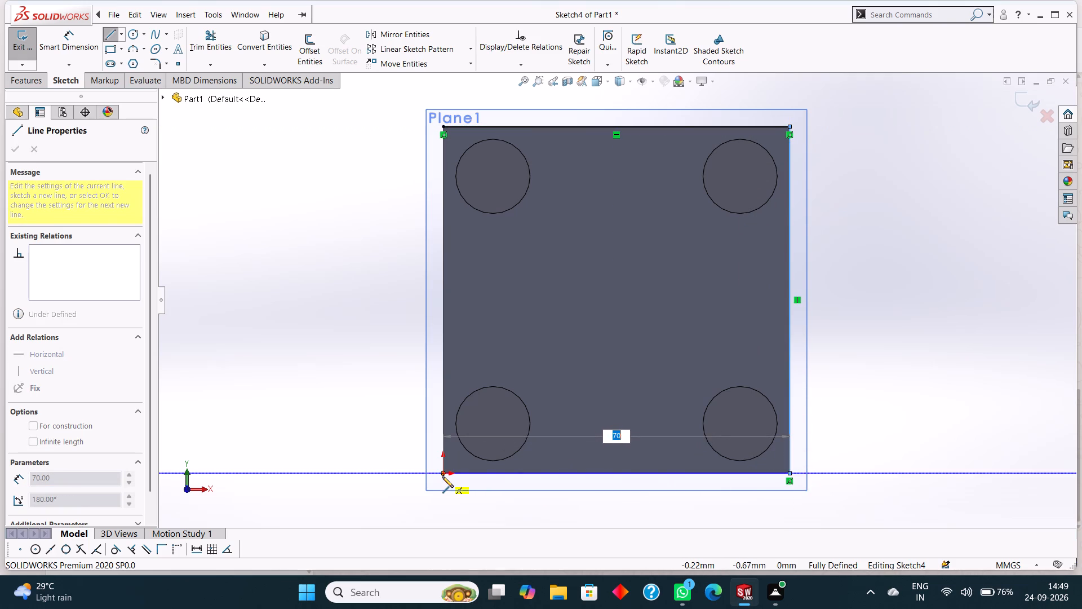
click(443, 127)
right_click(875, 191)
click(892, 197)
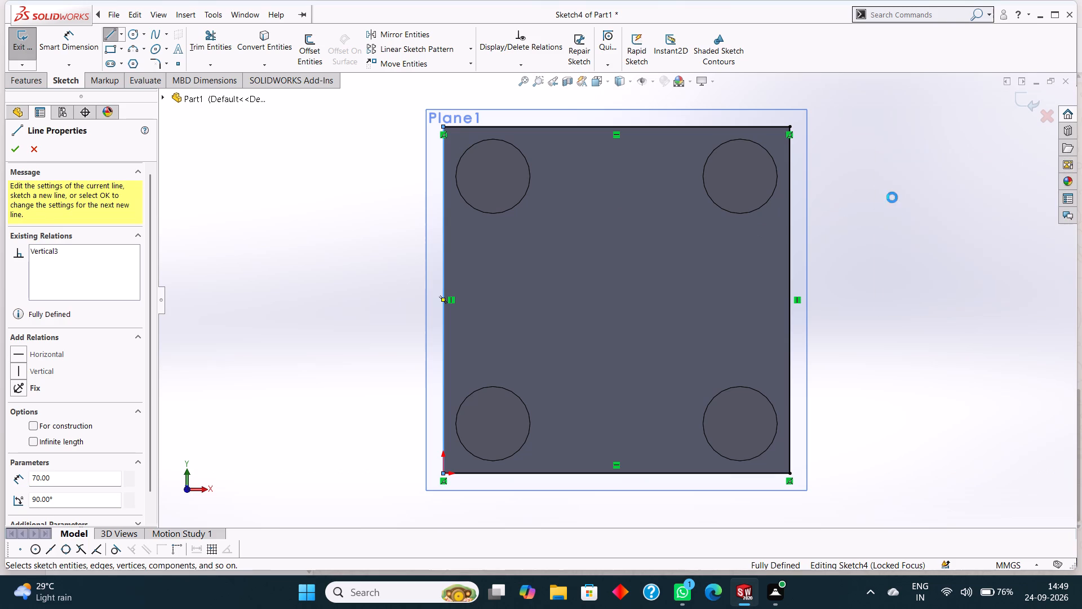
Extrude the 70 mm square on Plane1 10 mm away from the posts, merged with the body.
click(15, 80)
click(25, 47)
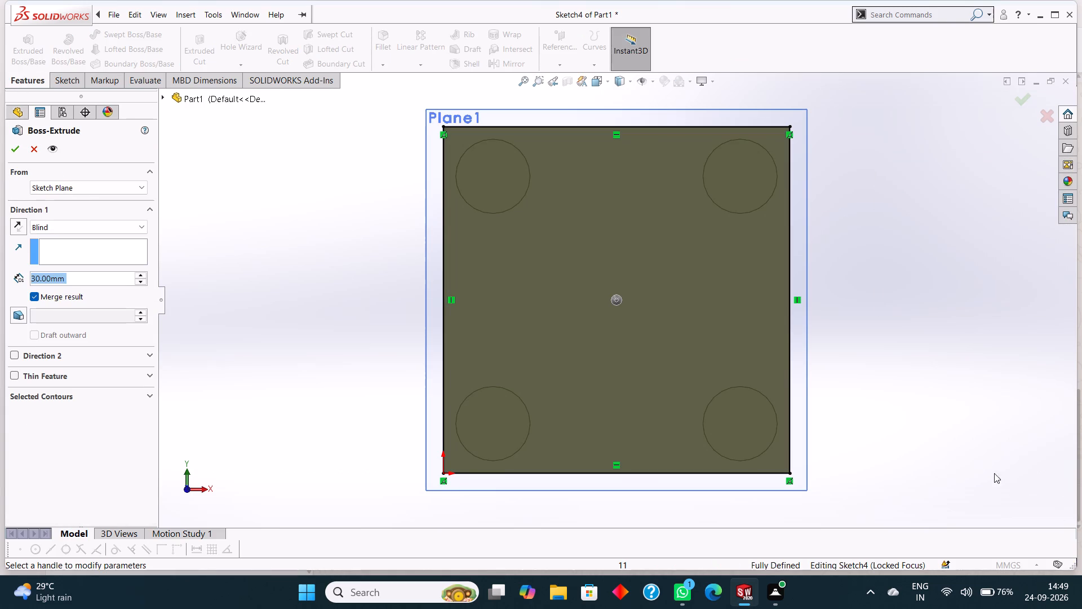
middle_drag(979, 456, 973, 301)
scroll(973, 301, up, 2)
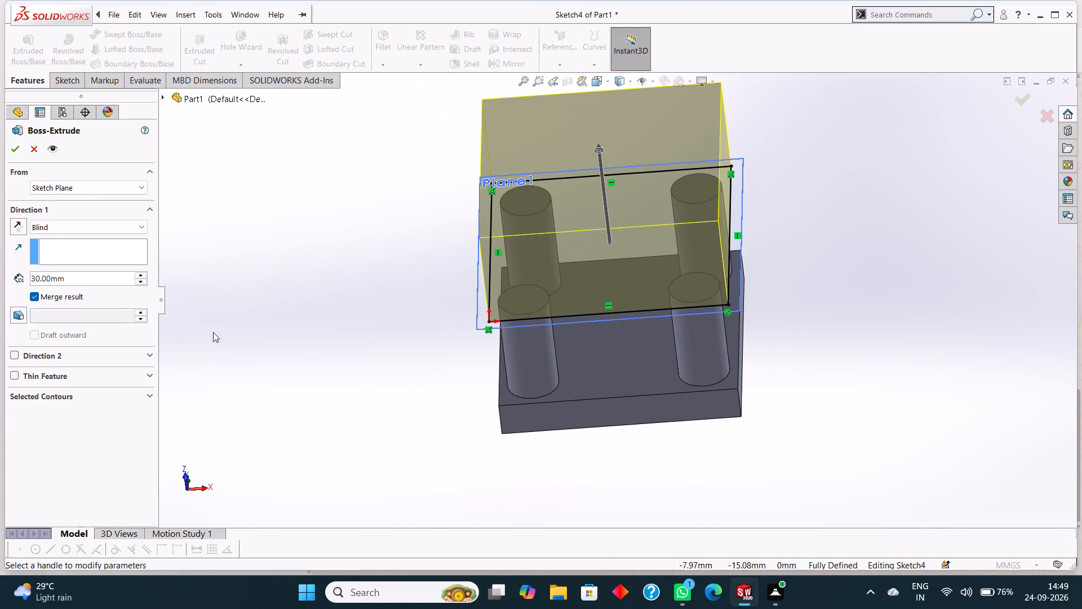
click(91, 277)
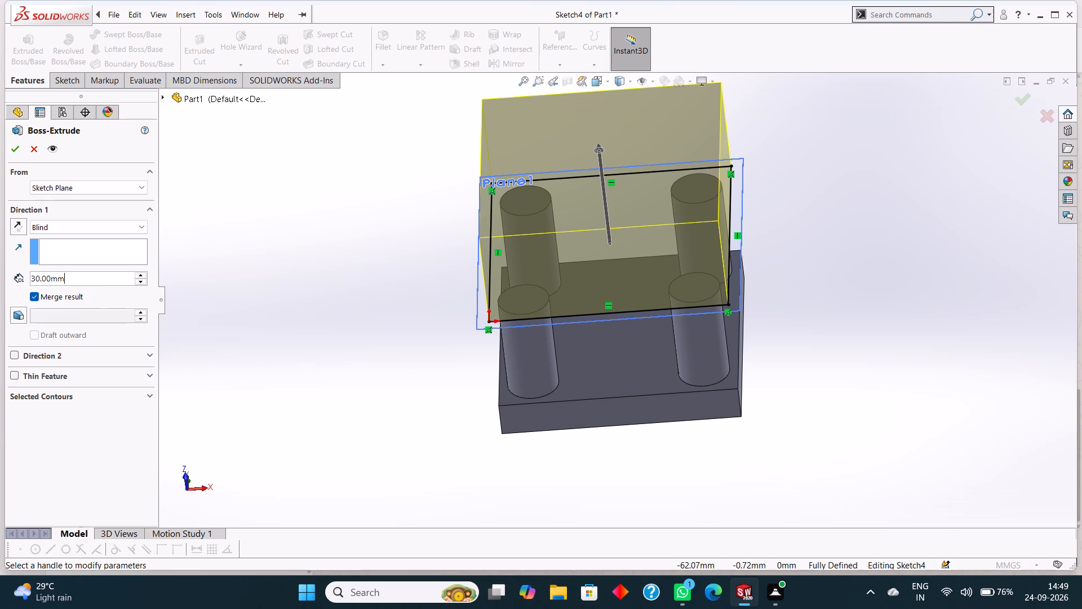
drag(91, 277, 29, 272)
text(10)
key(Return)
click(15, 145)
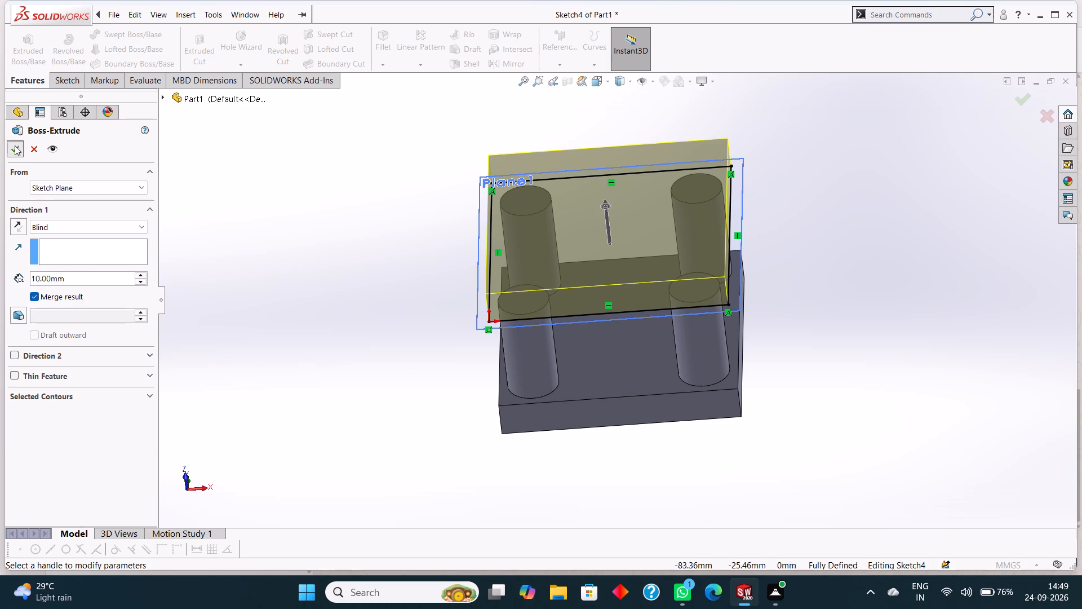
click(902, 244)
Hide Plane1 at the posts' upper ends.
middle_drag(912, 275, 912, 245)
scroll(912, 275, up, 1)
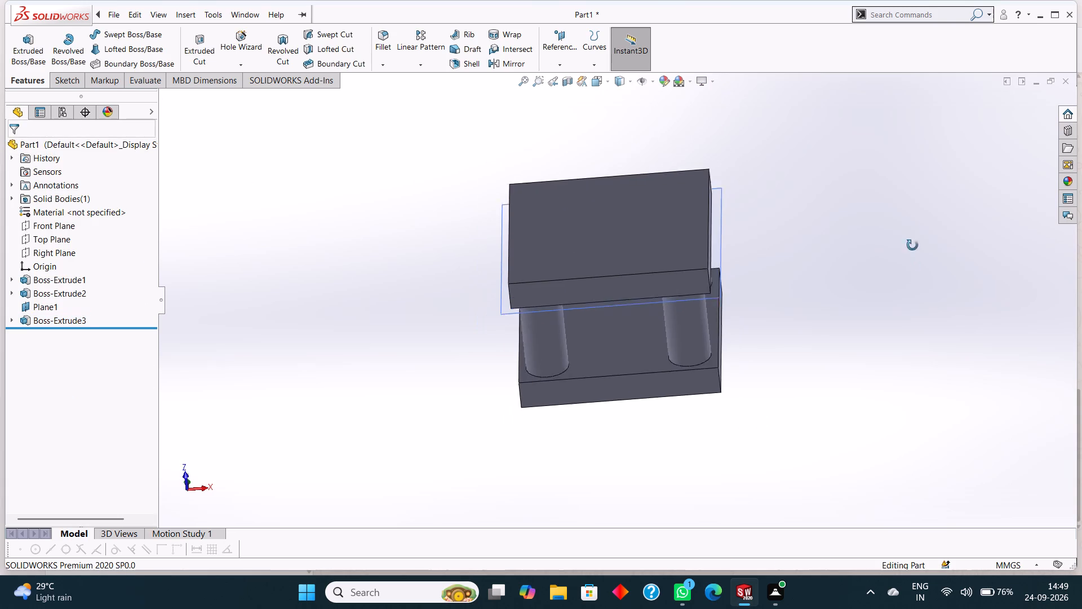
middle_drag(912, 245, 914, 218)
scroll(914, 218, up, 1)
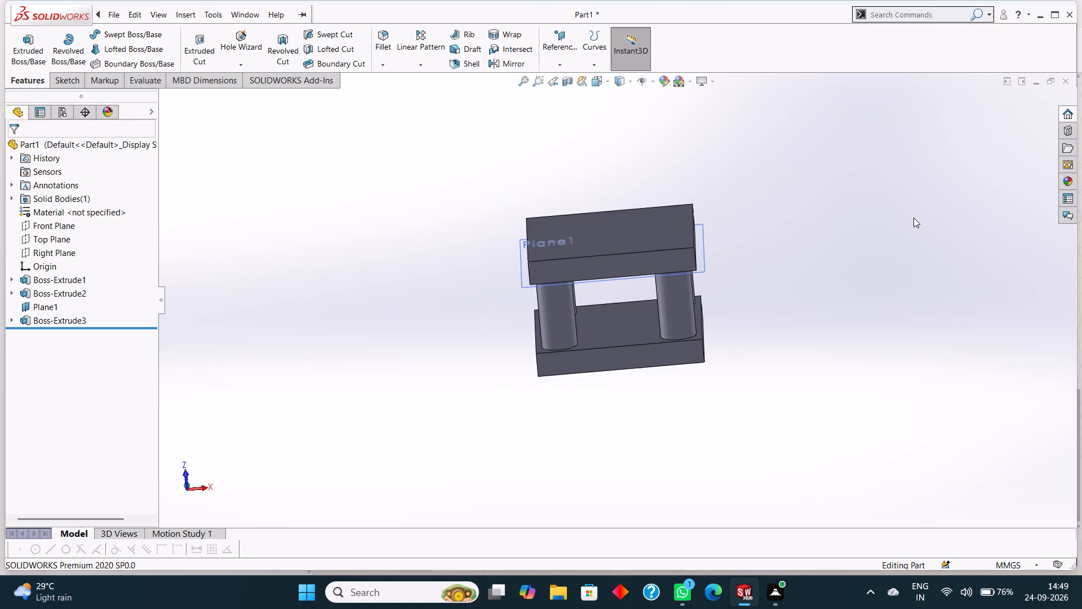
scroll(911, 255, up, 2)
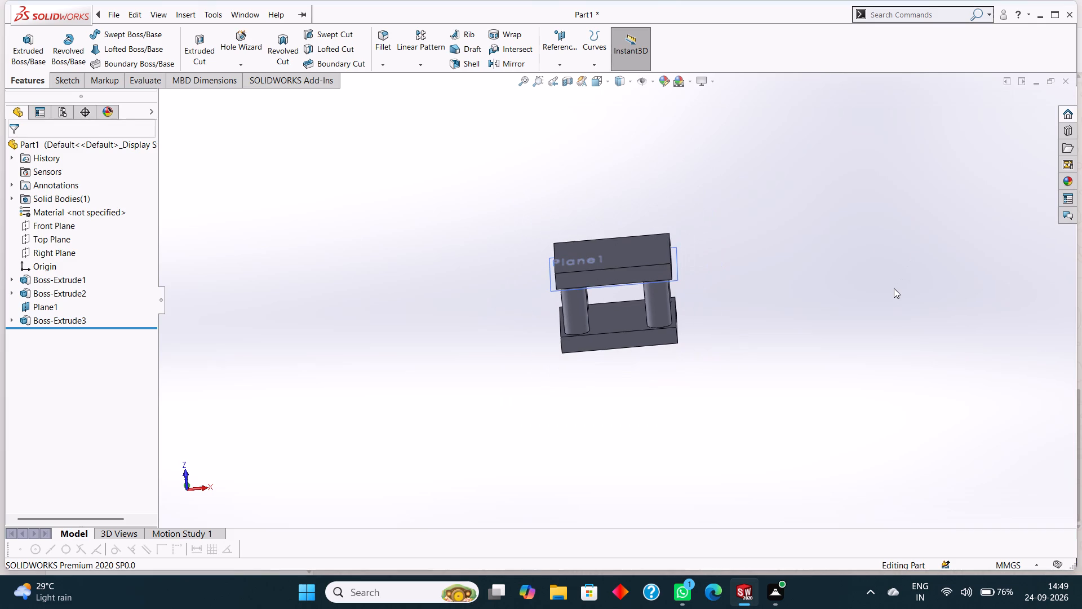
scroll(894, 289, up, 1)
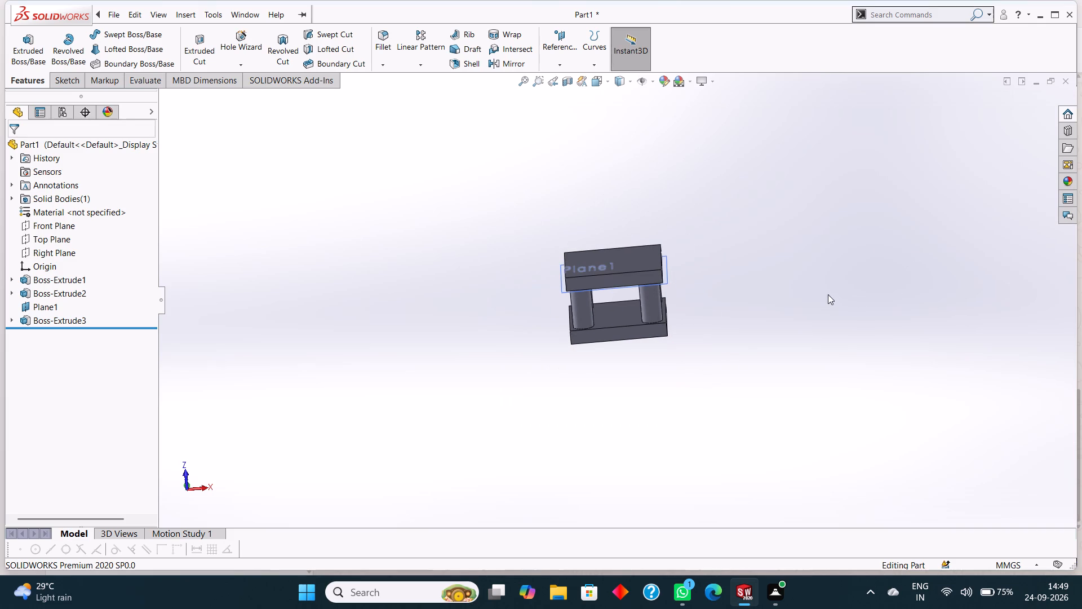
scroll(556, 290, down, 5)
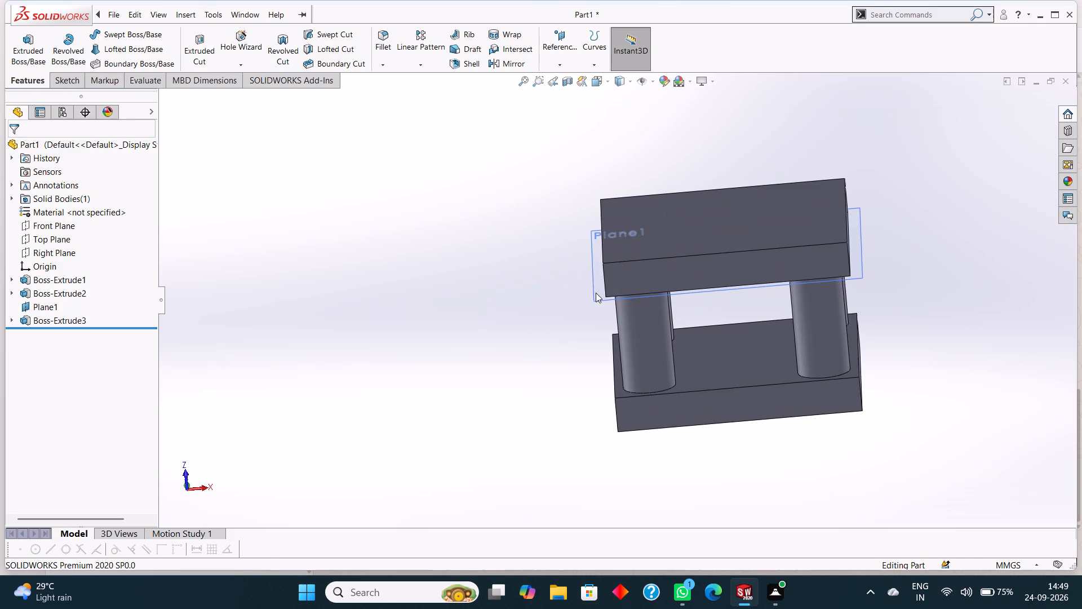
right_click(593, 286)
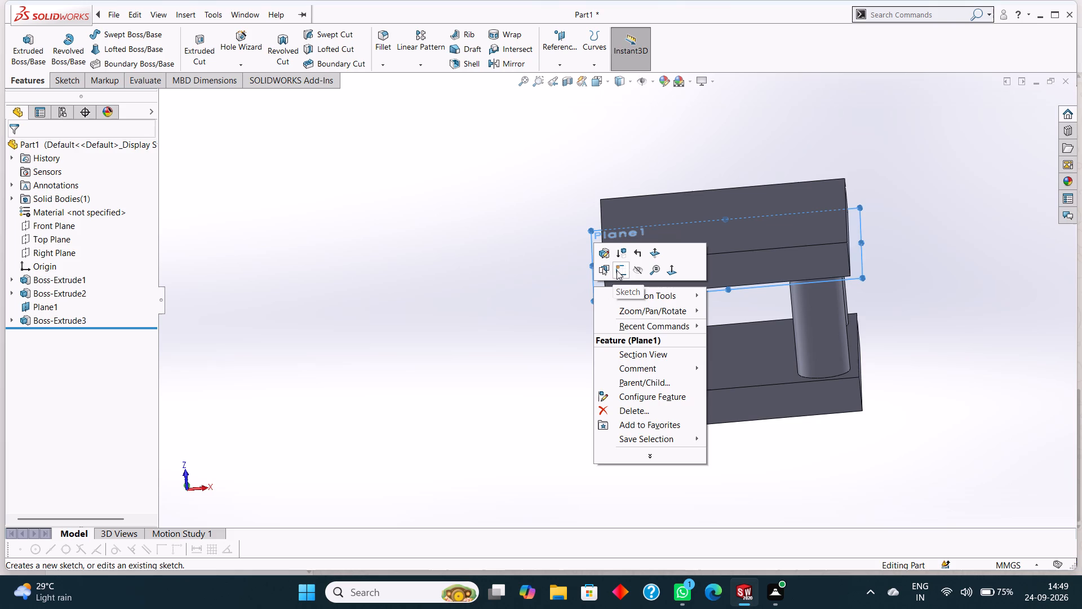
click(633, 275)
click(976, 312)
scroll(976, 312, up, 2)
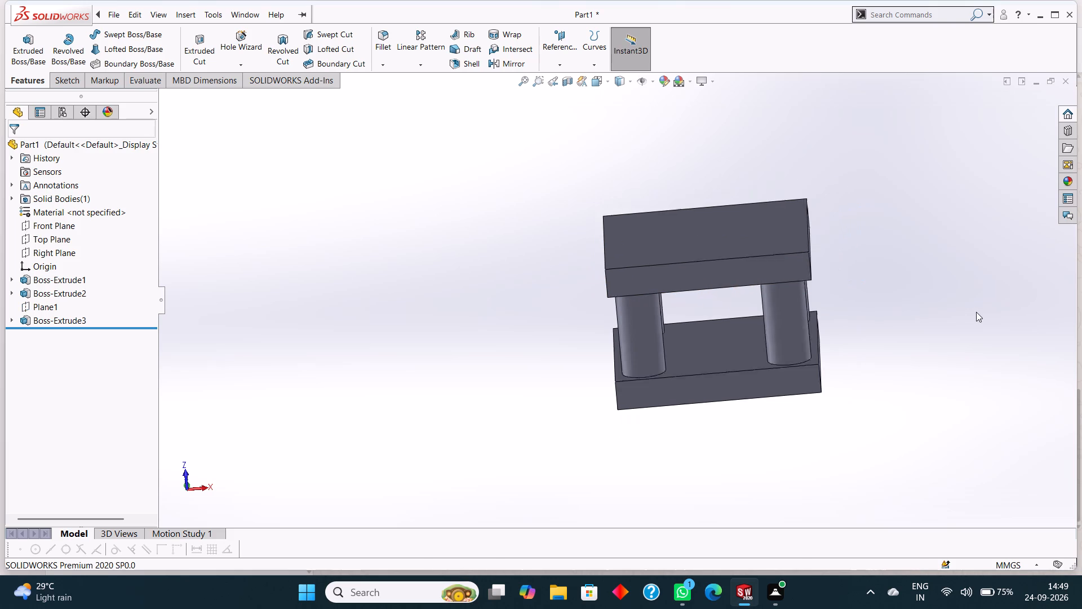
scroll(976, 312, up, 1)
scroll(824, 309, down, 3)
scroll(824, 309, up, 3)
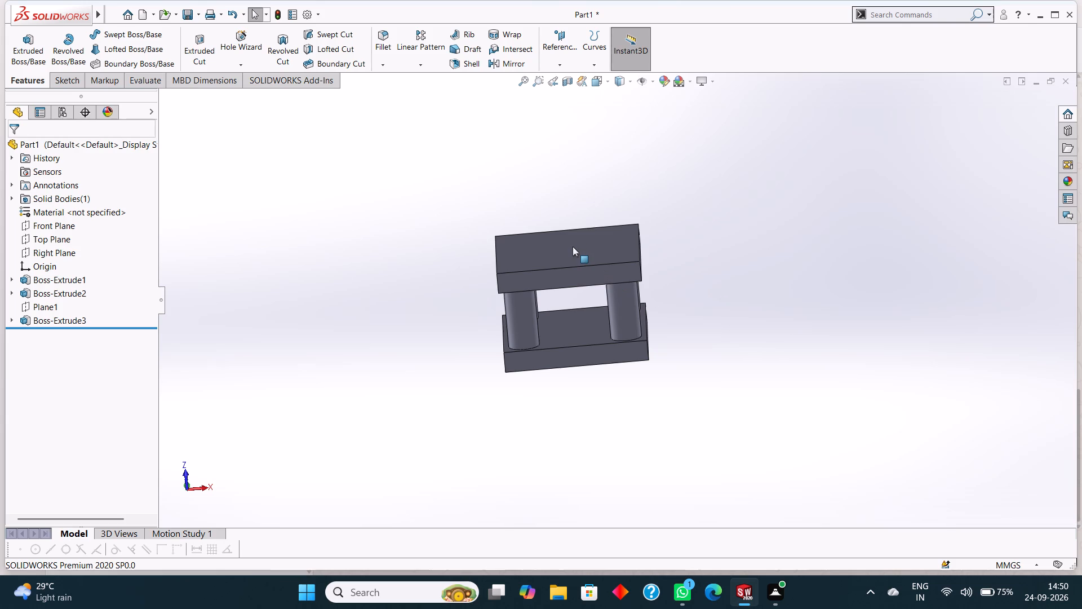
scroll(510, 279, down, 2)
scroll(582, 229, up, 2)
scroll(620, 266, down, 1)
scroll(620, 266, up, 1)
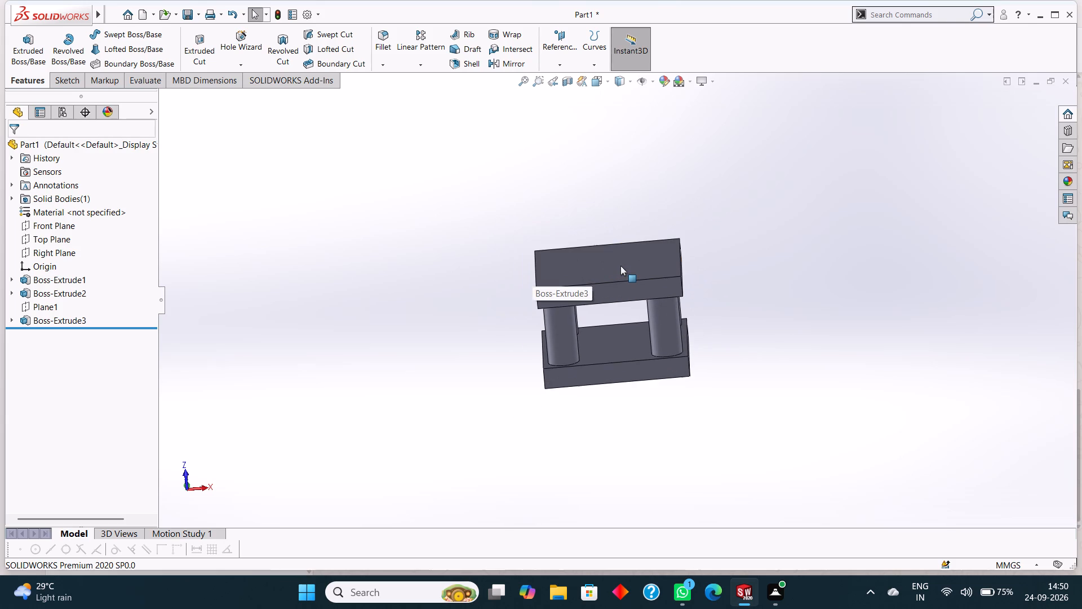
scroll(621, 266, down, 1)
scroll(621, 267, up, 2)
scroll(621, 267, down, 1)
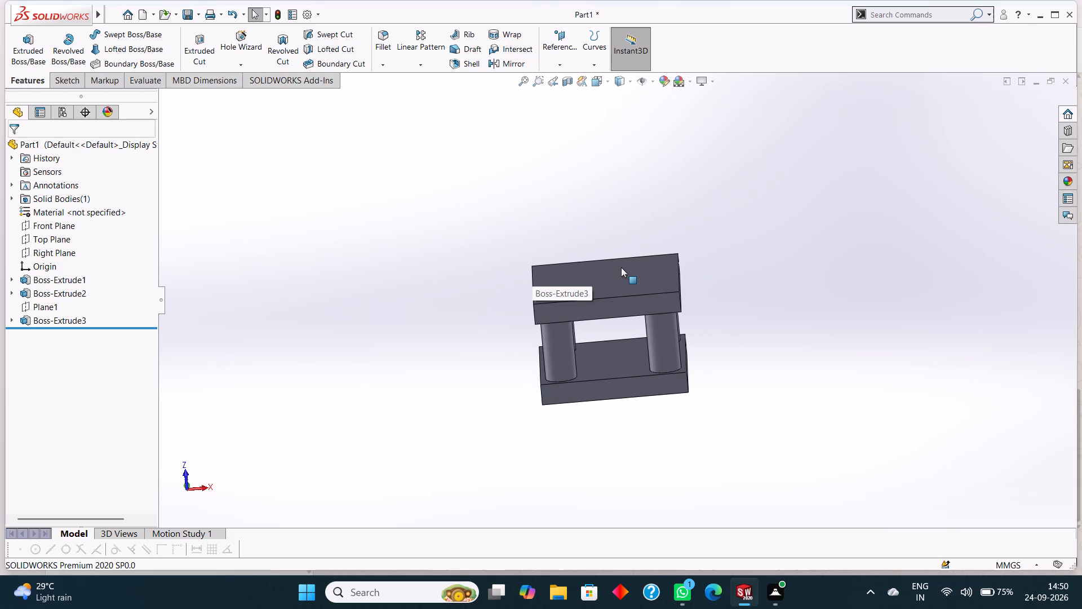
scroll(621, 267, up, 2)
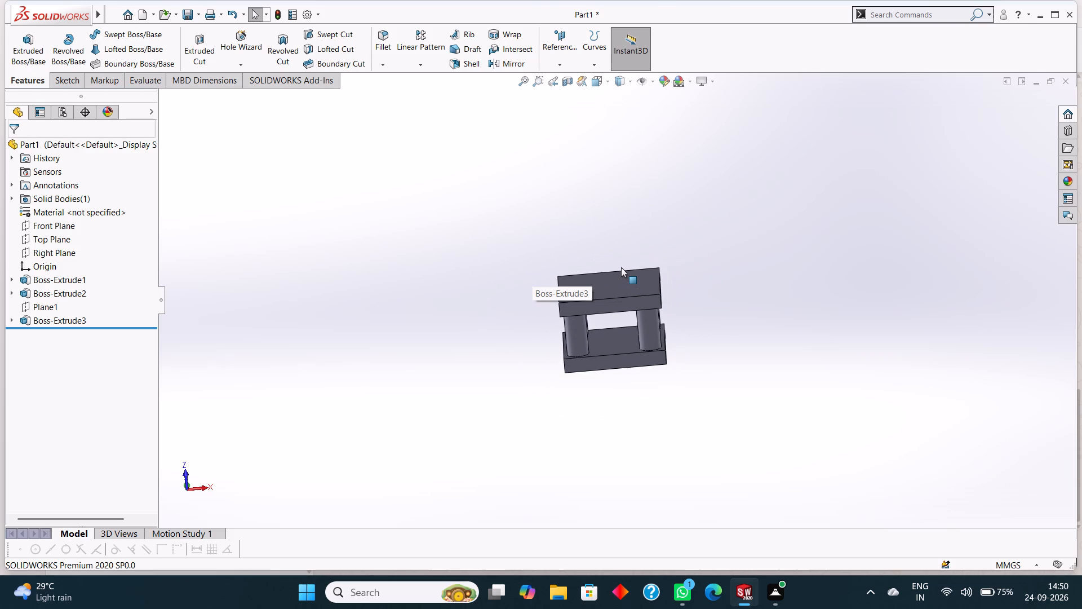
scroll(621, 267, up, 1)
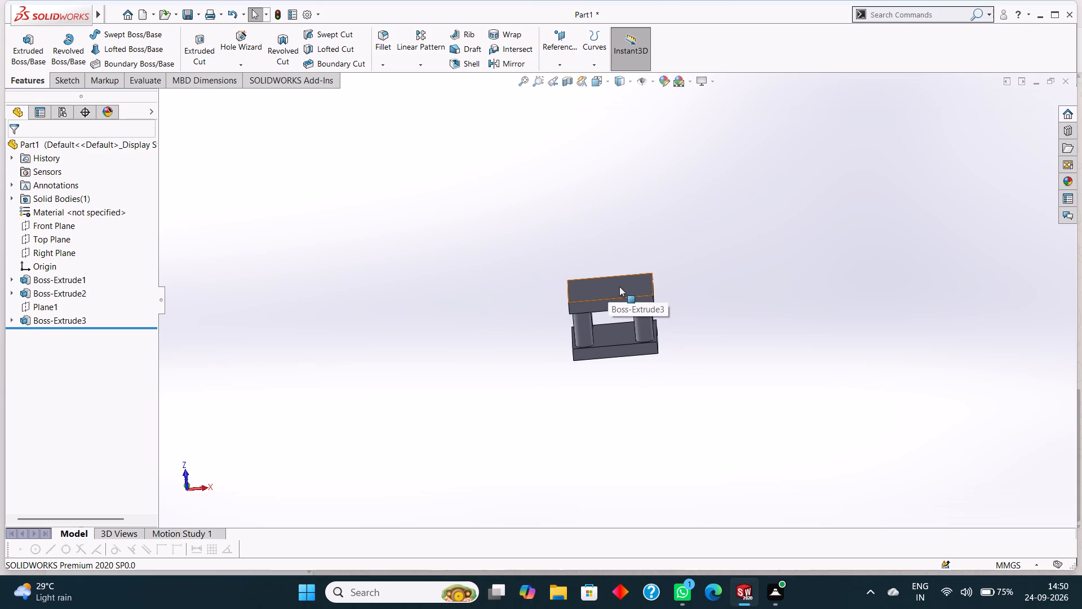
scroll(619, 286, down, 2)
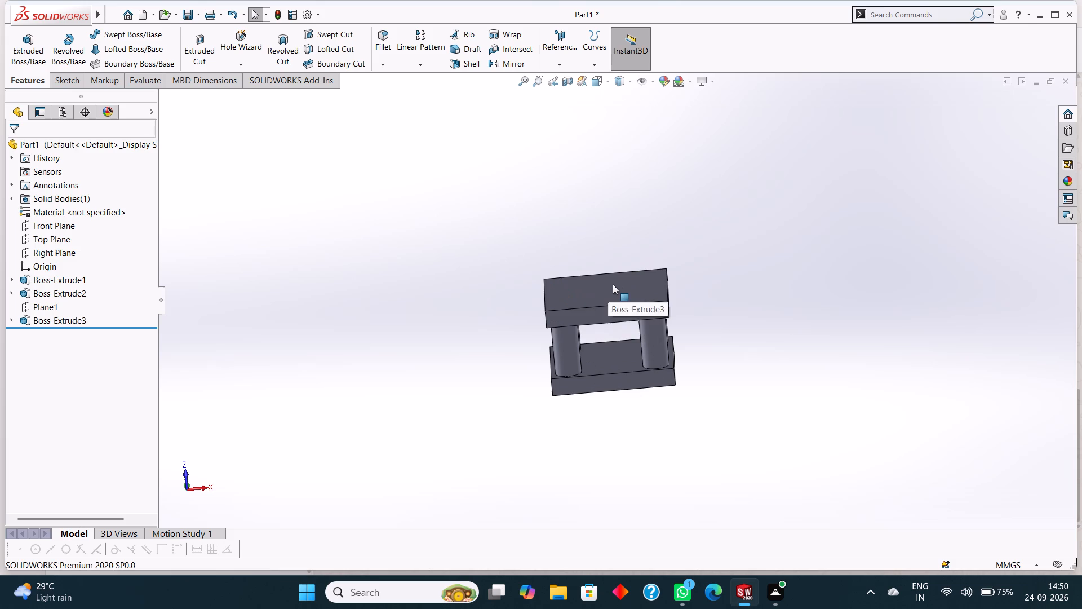
Sketch two construction lines on the upper block's outer face: 10 mm along the top edge from its left corner, then 10 mm perpendicular inward.
click(612, 284)
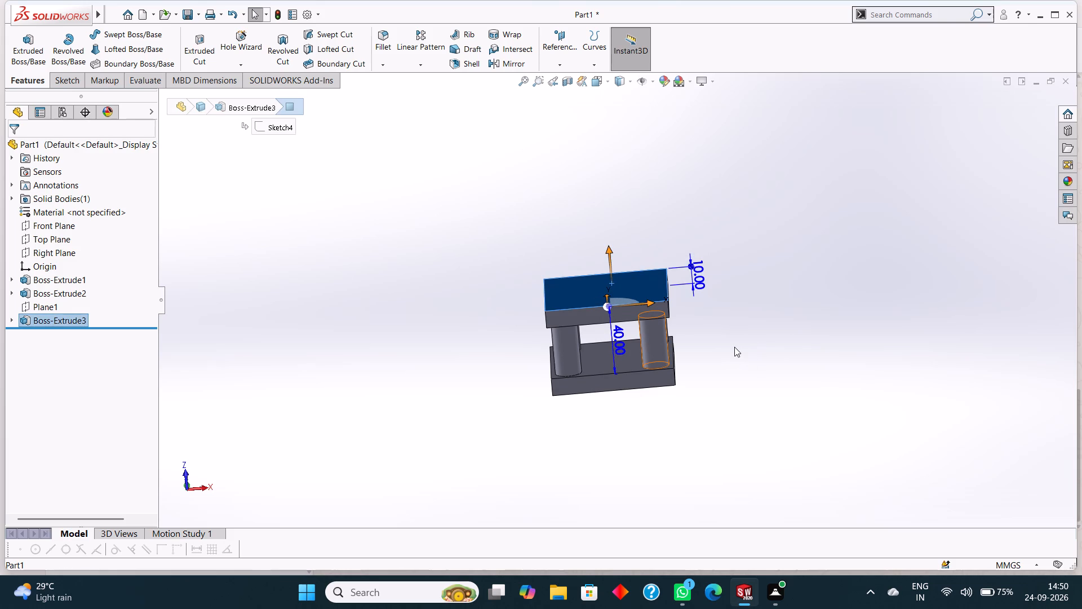
key(ctrl+8)
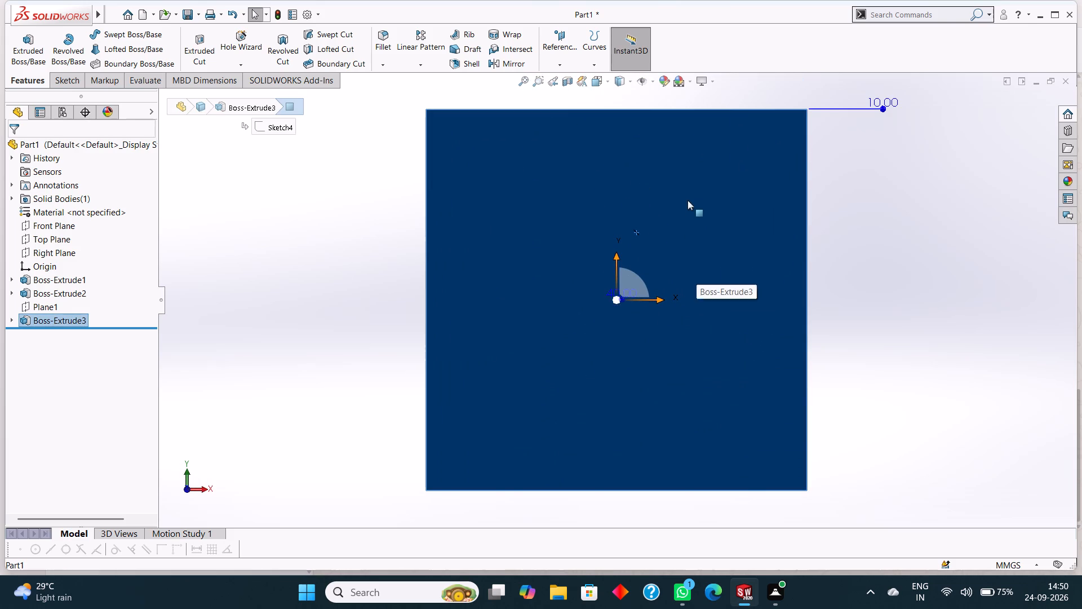
right_click(688, 200)
click(716, 184)
key(Escape)
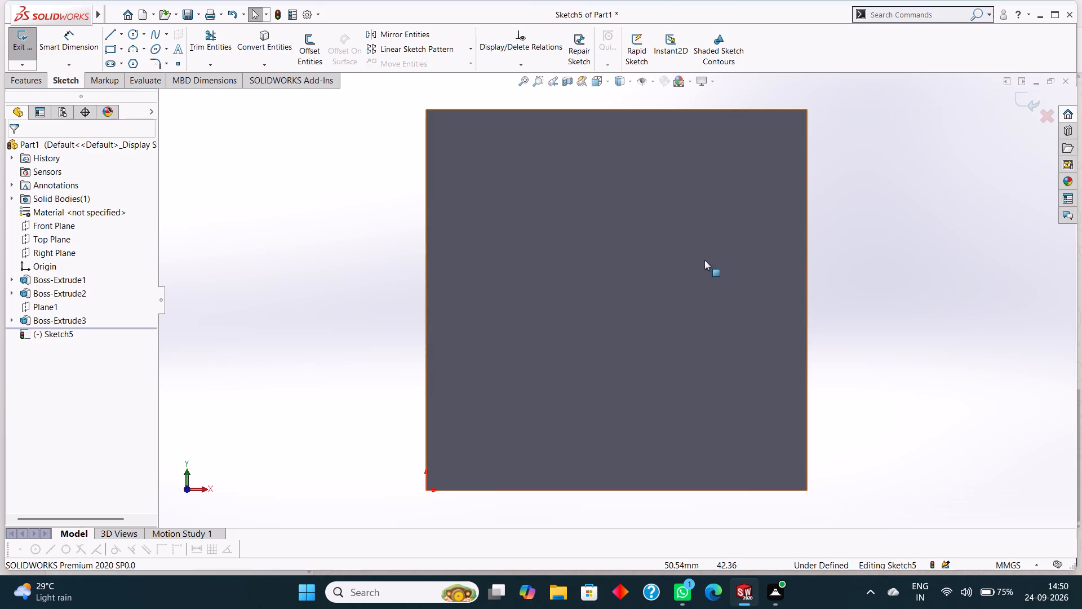
click(131, 33)
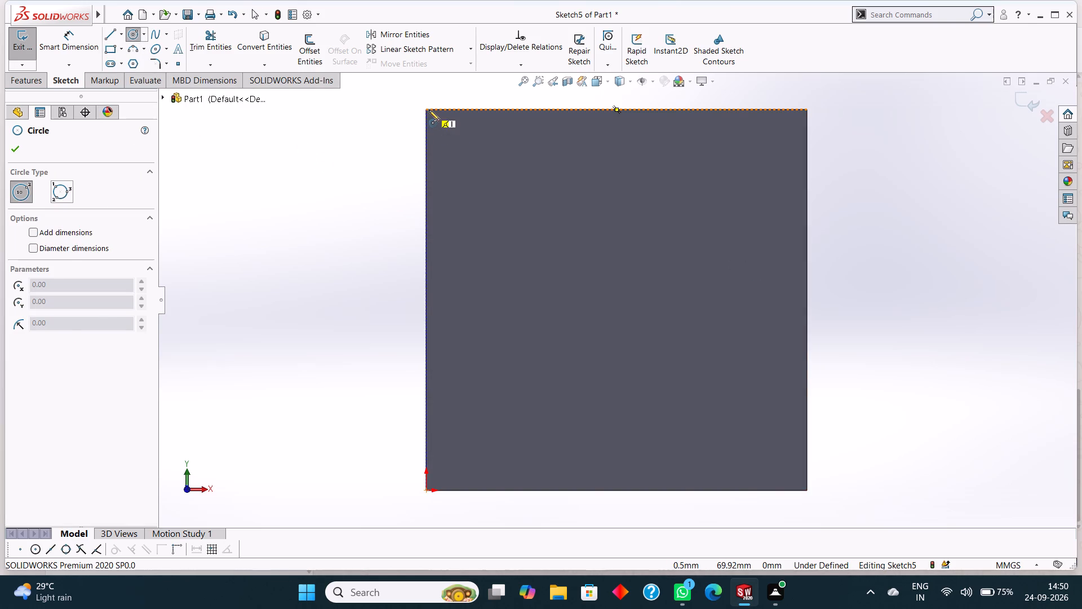
key(Escape)
click(122, 36)
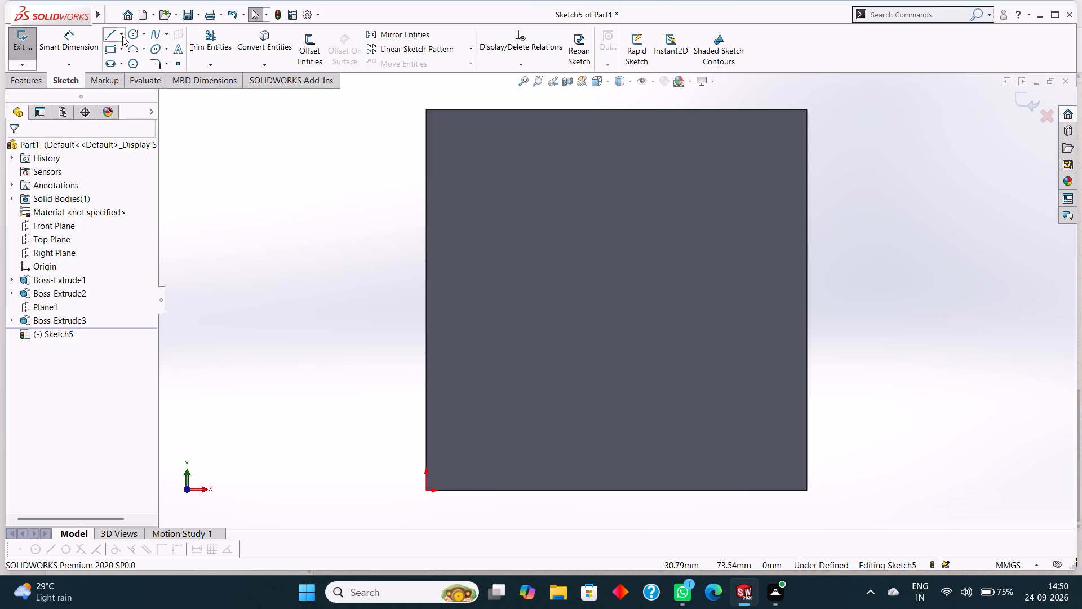
click(135, 61)
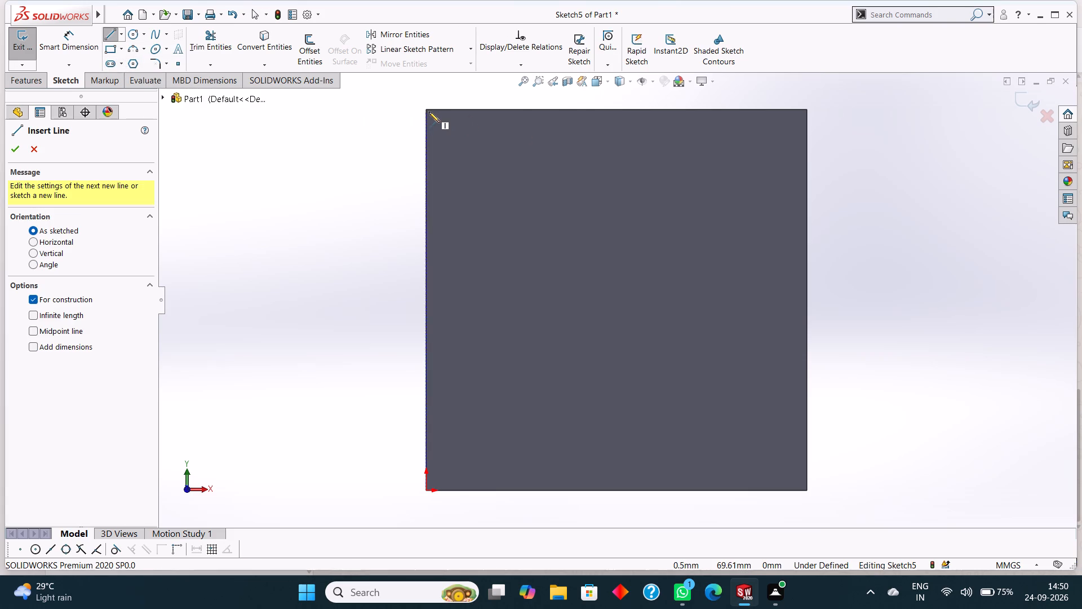
click(428, 110)
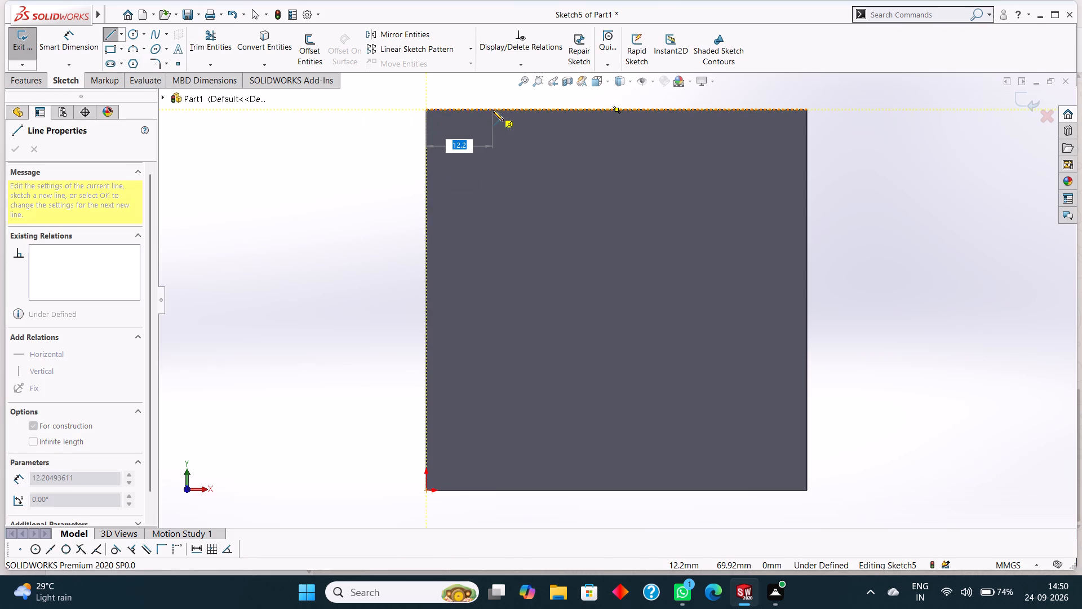
text(10)
key(Return)
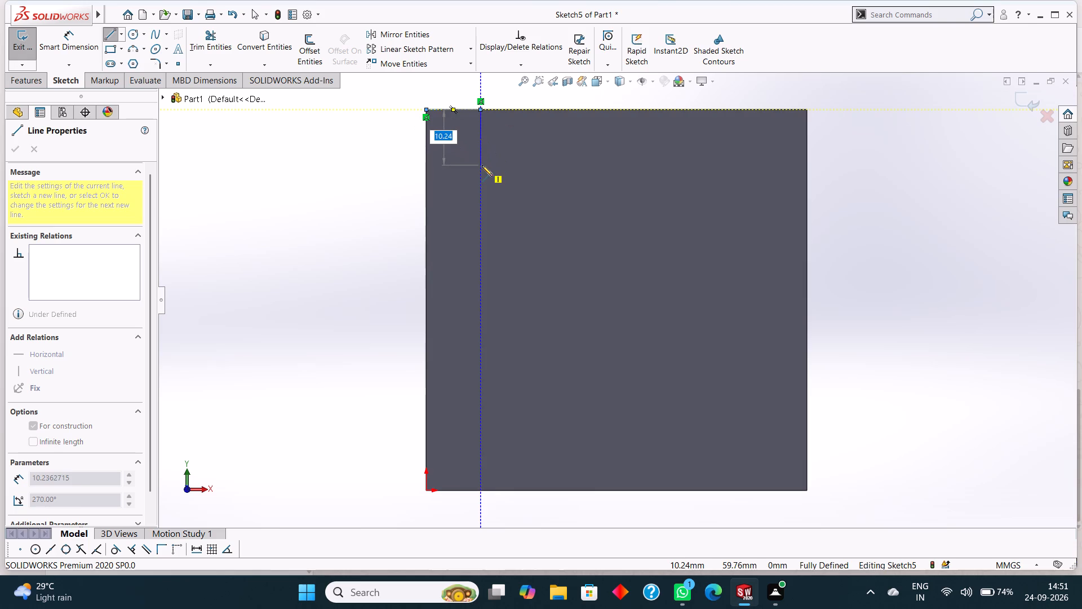
text(10)
key(Return)
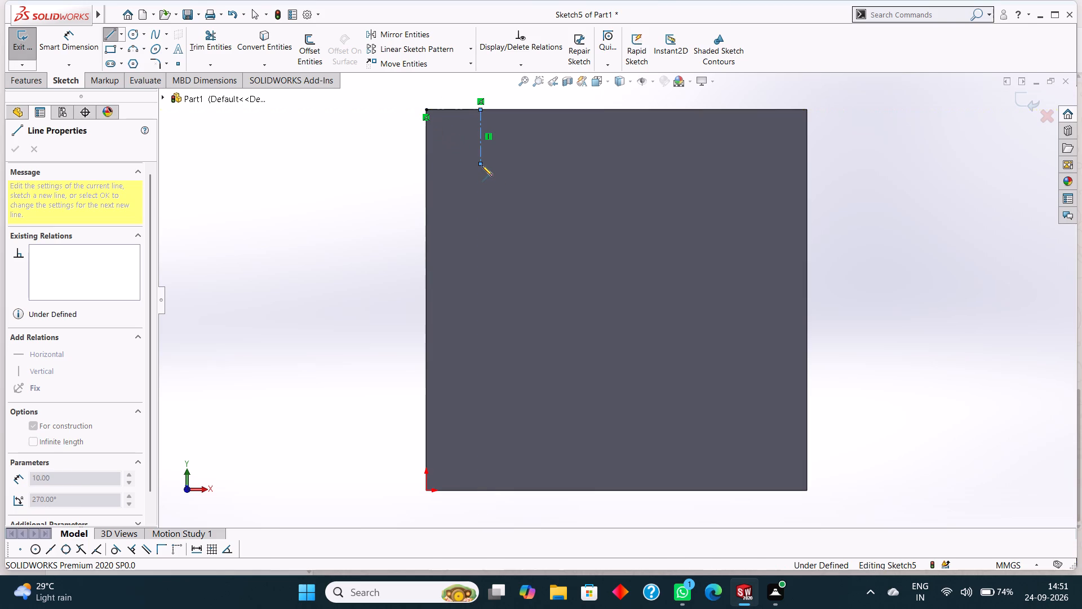
right_click(577, 162)
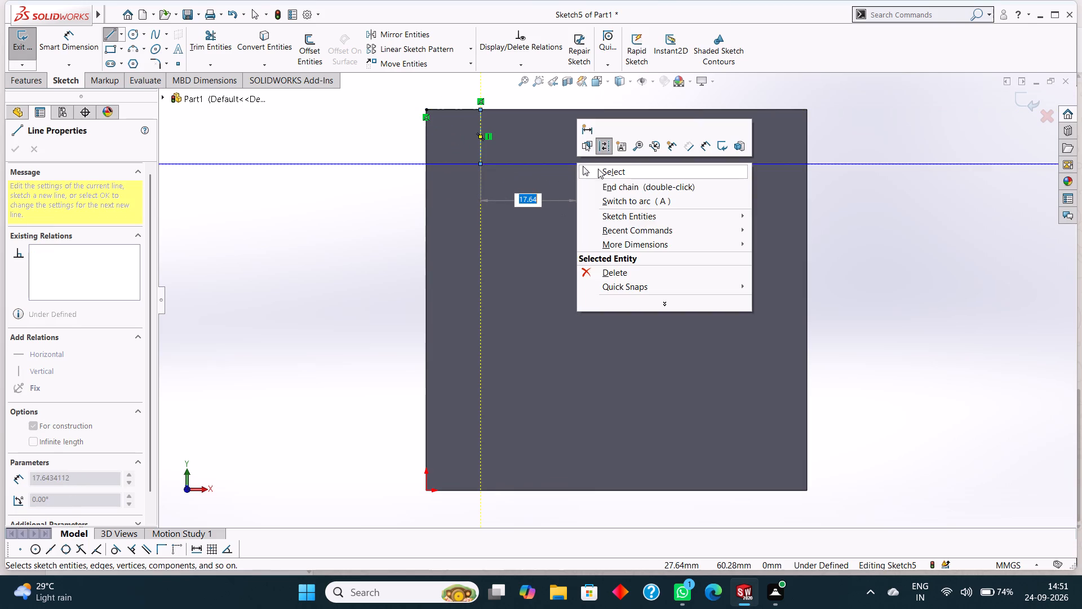
click(598, 169)
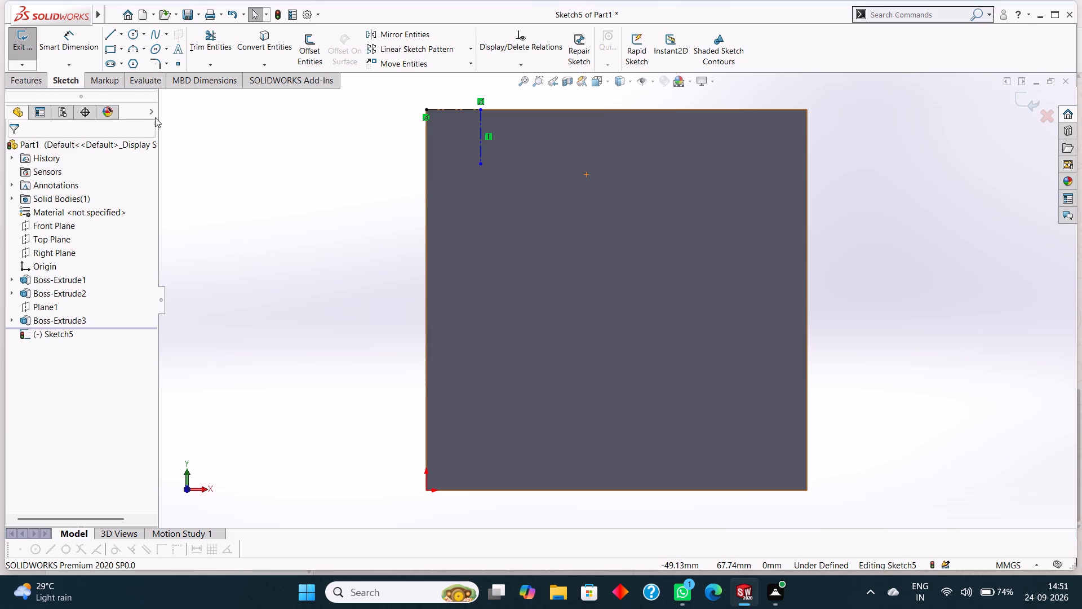
Sketch two concentric circles, radii about 3.9 mm and 7.4 mm, centred on the inner end of the construction lines.
click(131, 36)
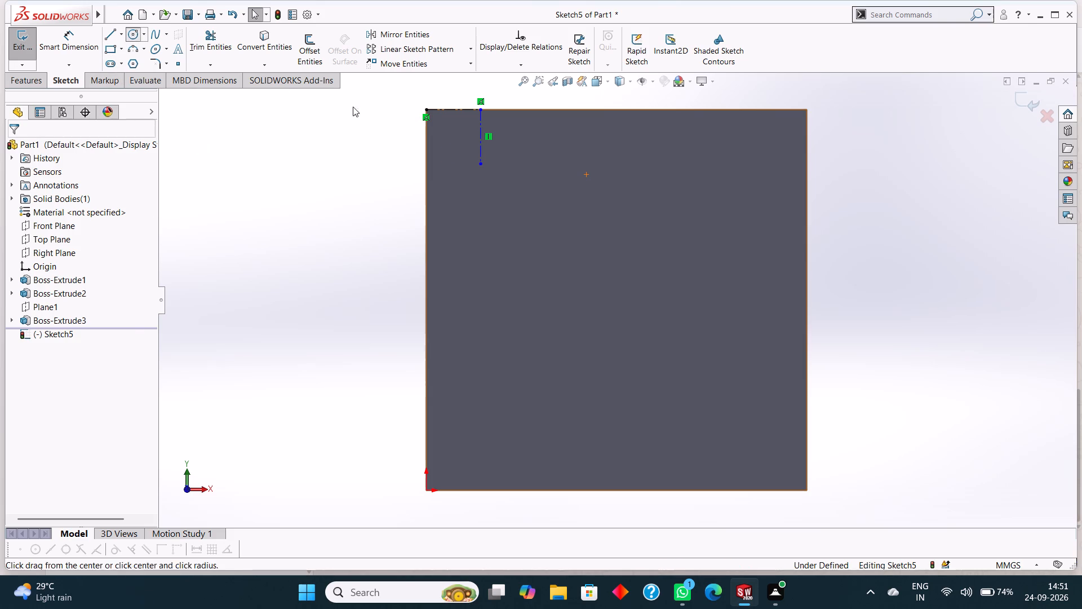
click(481, 165)
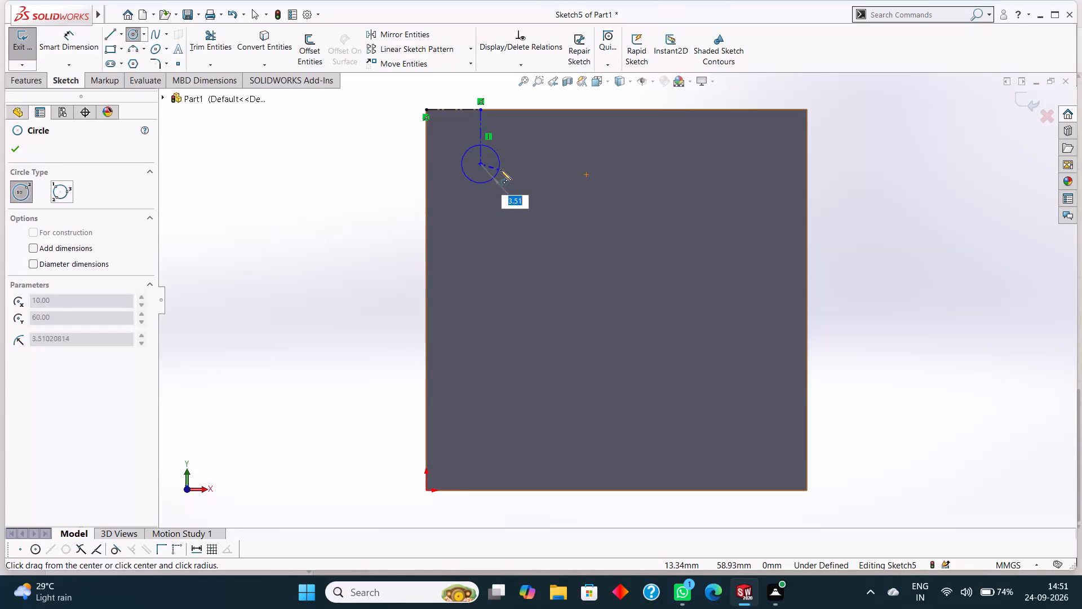
click(502, 165)
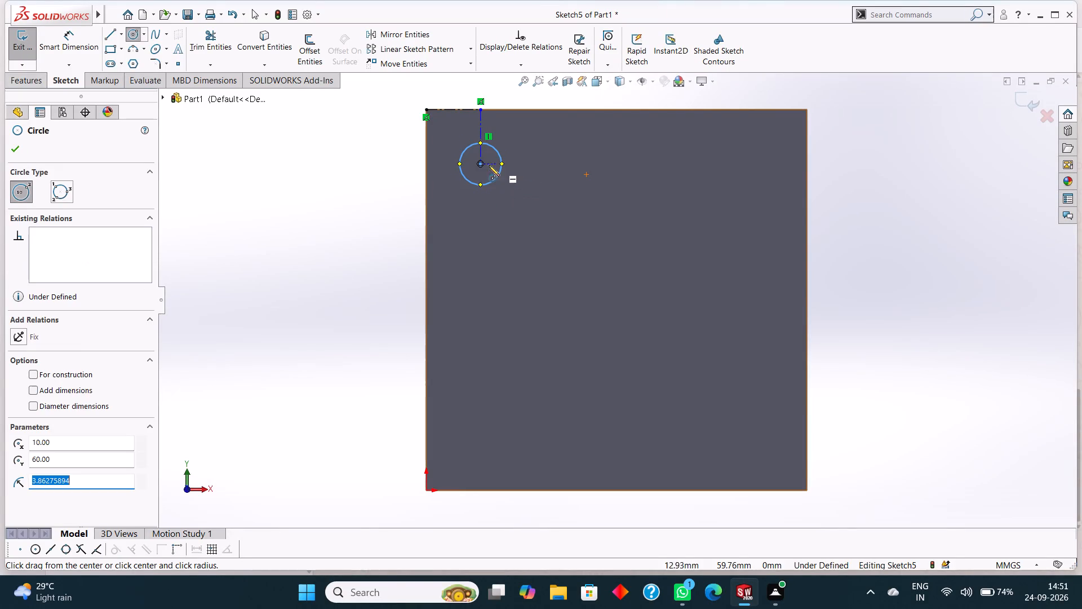
click(482, 164)
click(520, 171)
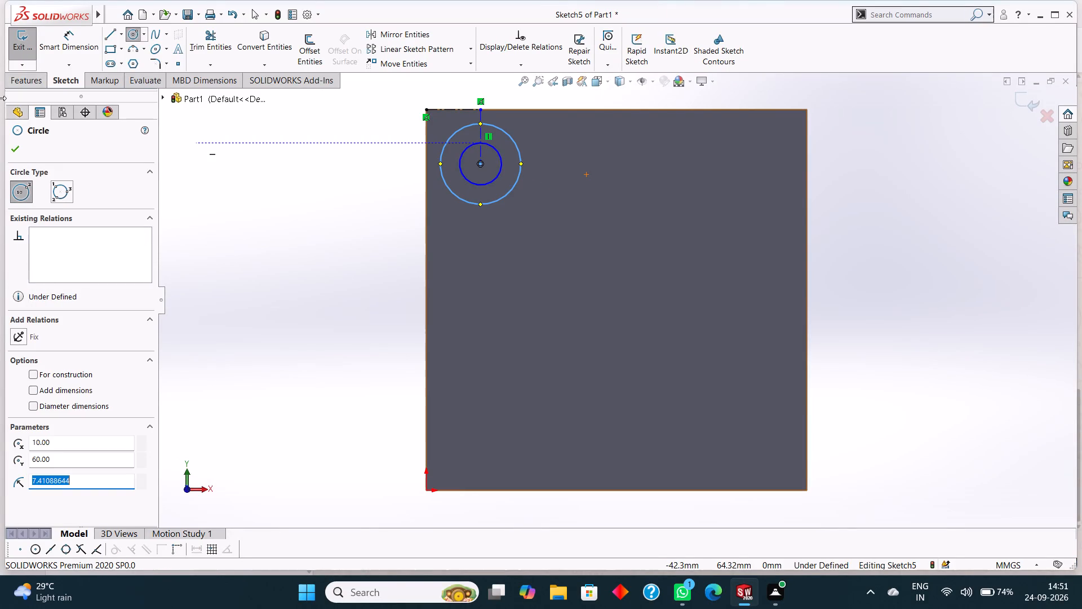
click(21, 142)
Dimension the concentric circles near the face's upper-left corner with diameters of 15 mm for the outer and 10 mm for the inner.
click(55, 51)
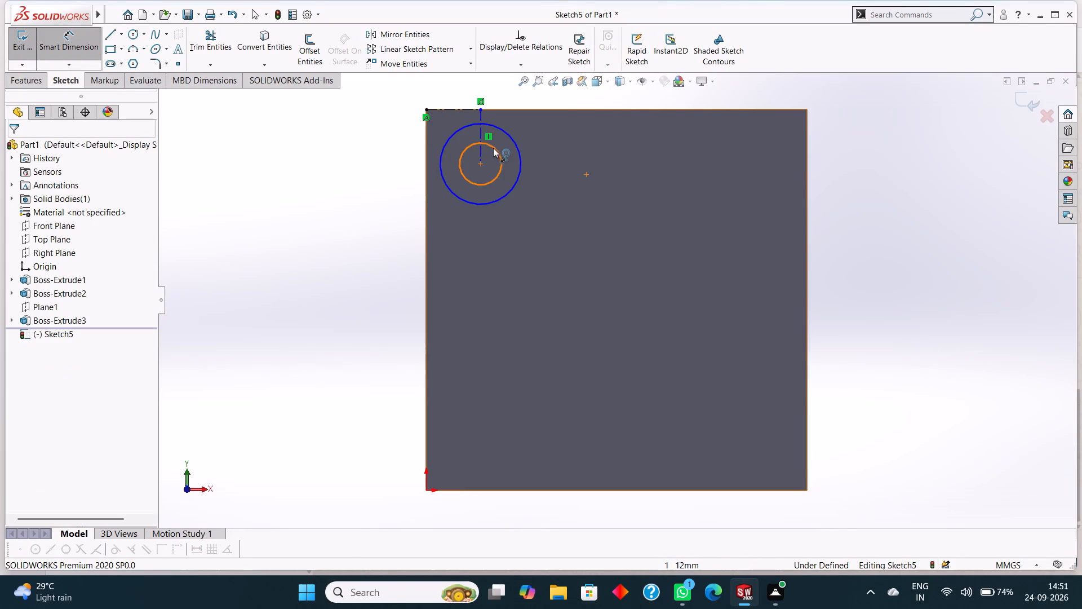
click(464, 129)
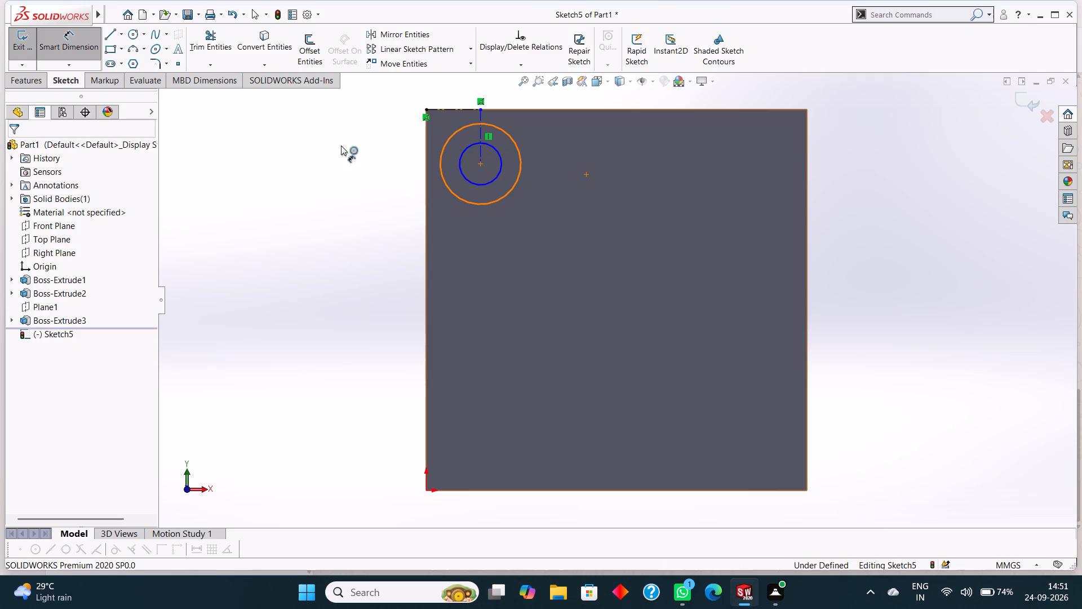
click(300, 158)
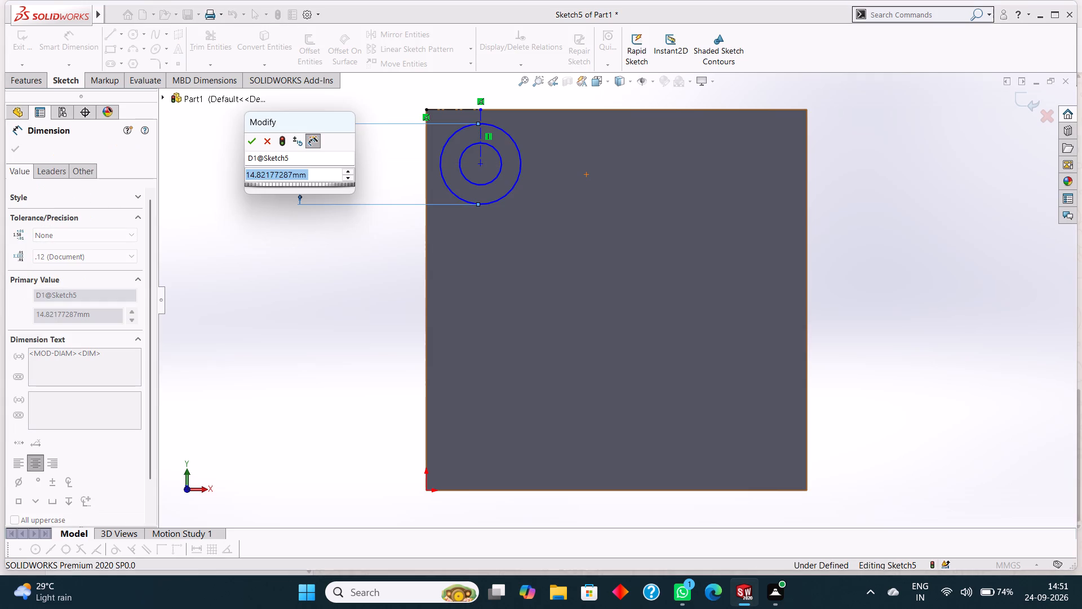
text(15)
key(Return)
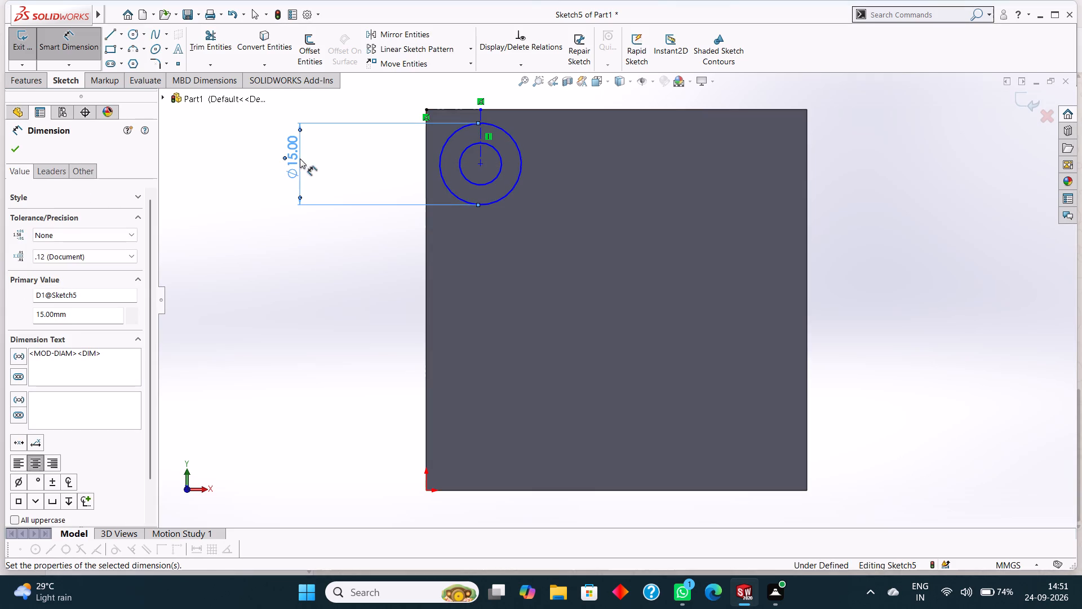
click(461, 155)
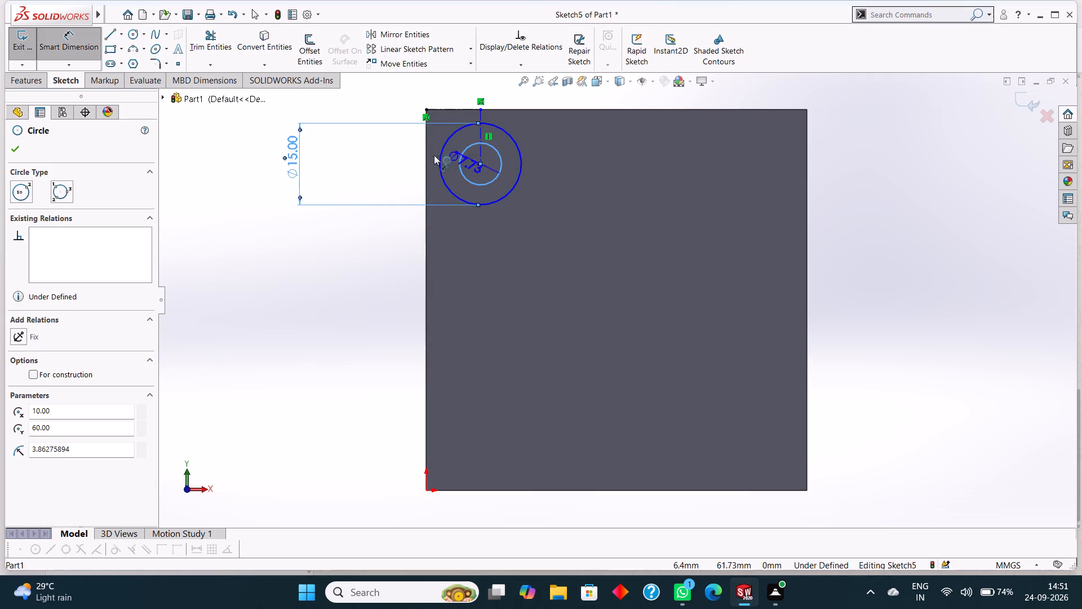
click(381, 157)
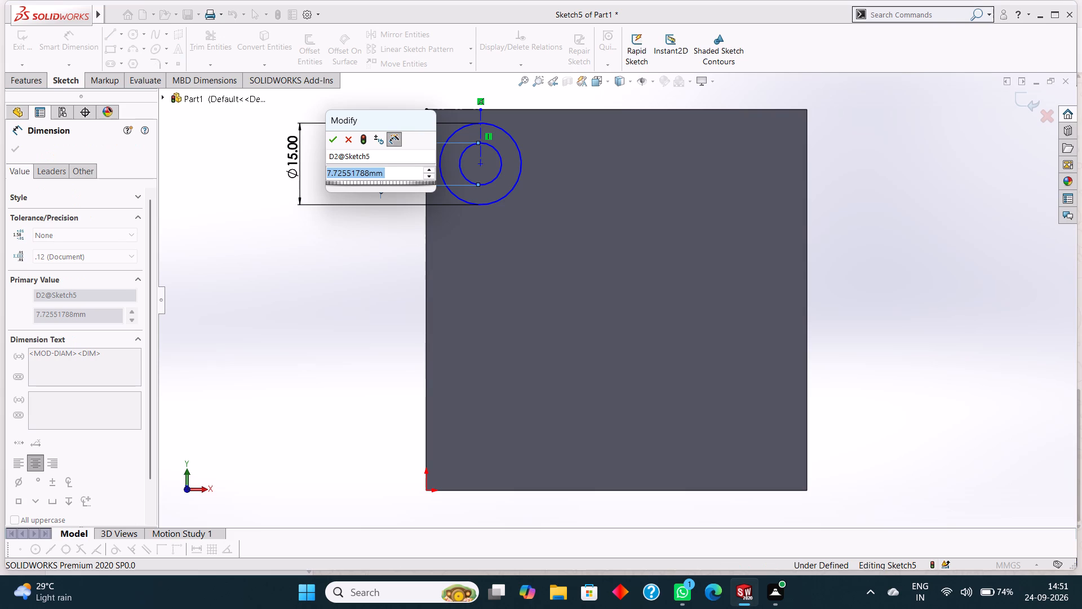
text(10)
key(Return)
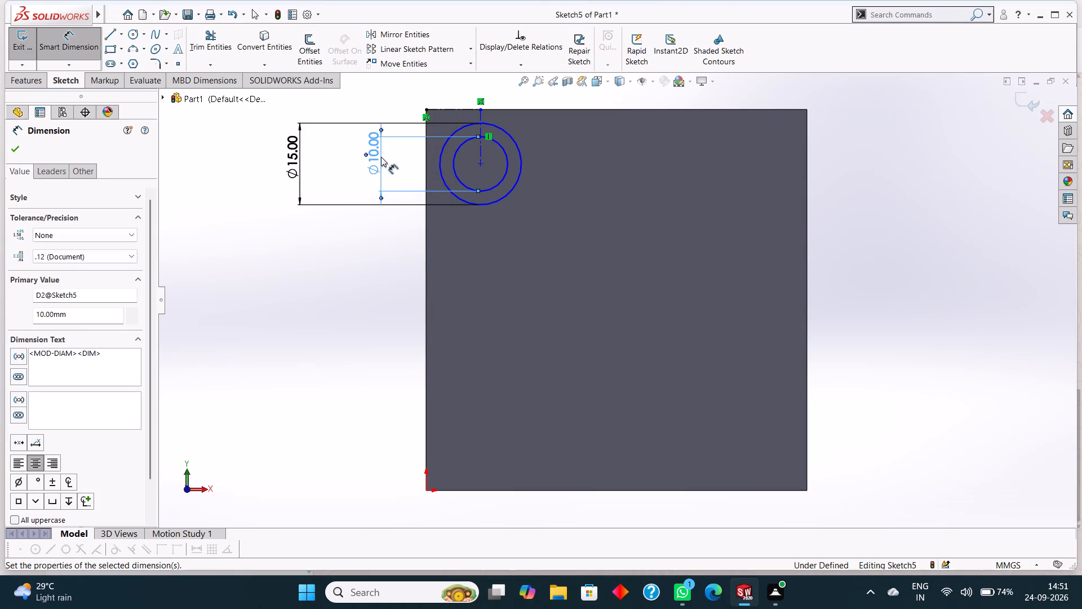
click(17, 152)
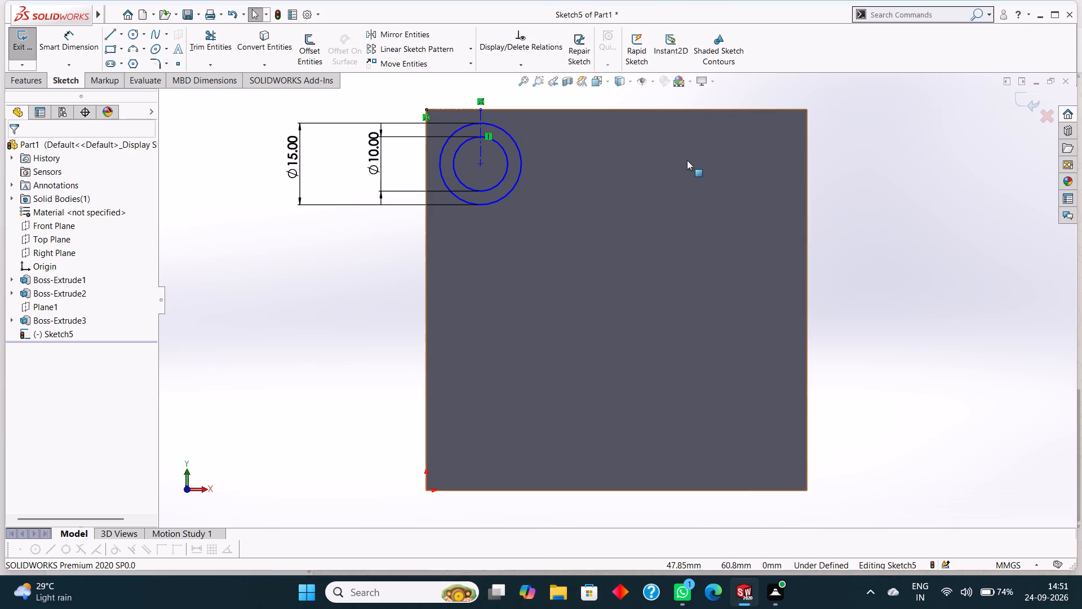
Sketch two construction lines from the face's upper-right corner: 10 mm along the top edge, then 10 mm perpendicular inward.
scroll(672, 165, up, 2)
scroll(672, 165, down, 1)
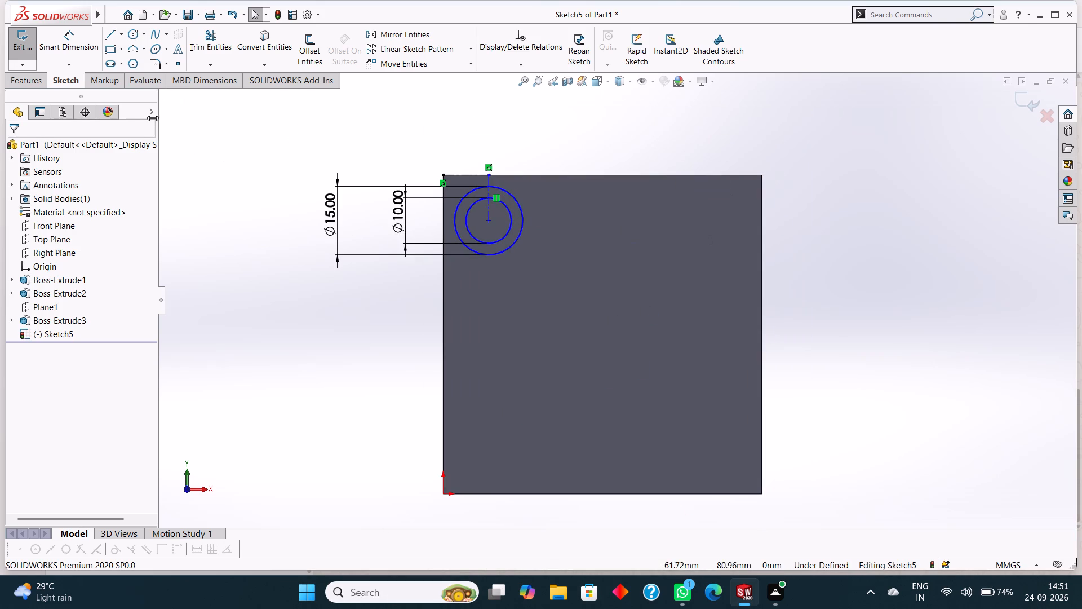
click(120, 34)
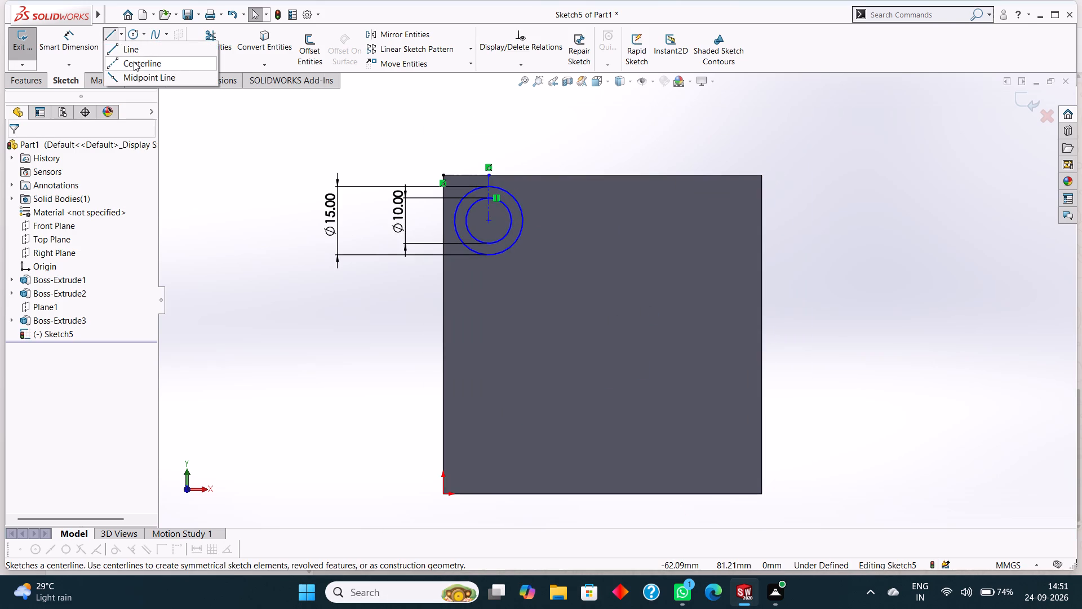
click(134, 61)
click(762, 174)
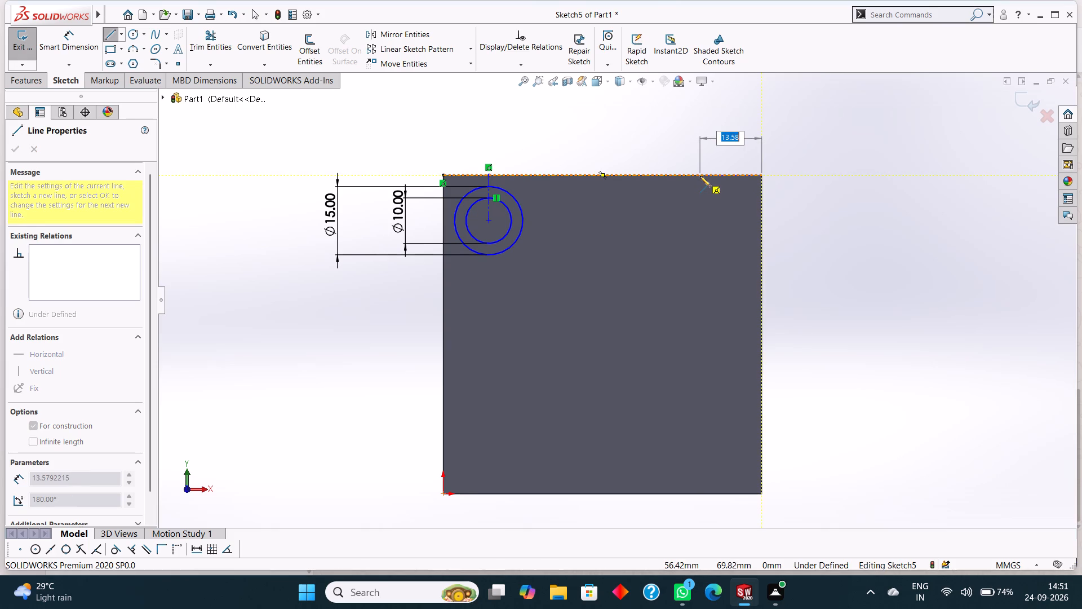
text(10)
key(Return)
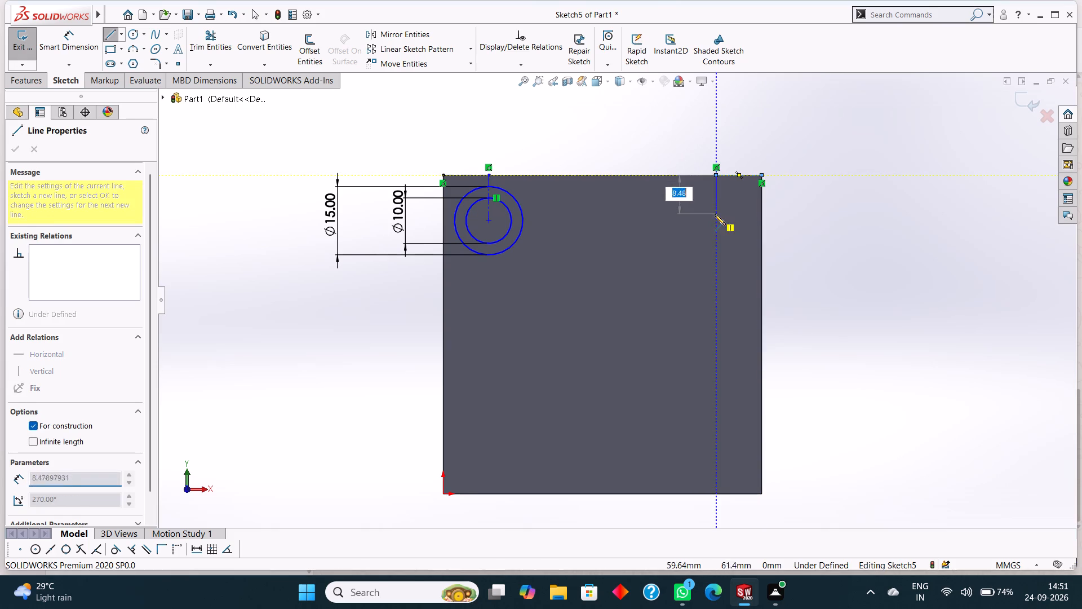
text(10)
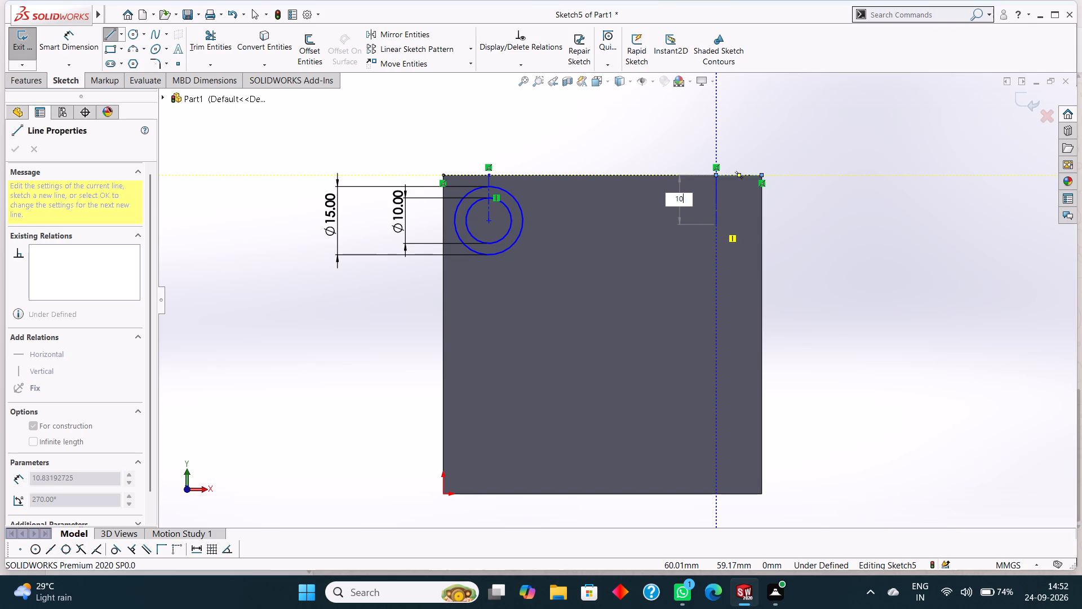
key(Return)
right_click(809, 224)
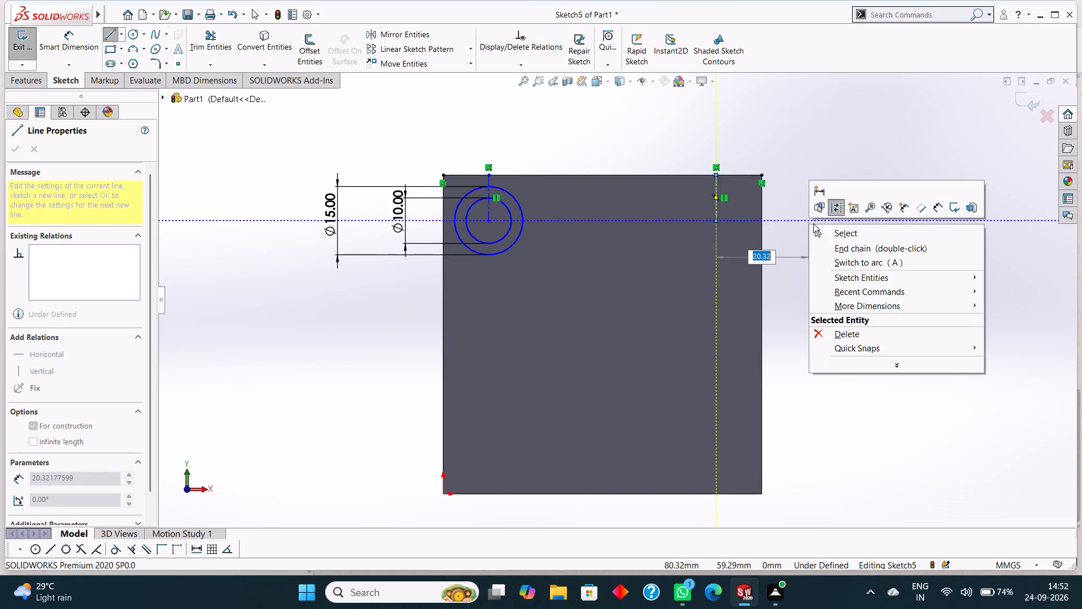
click(841, 236)
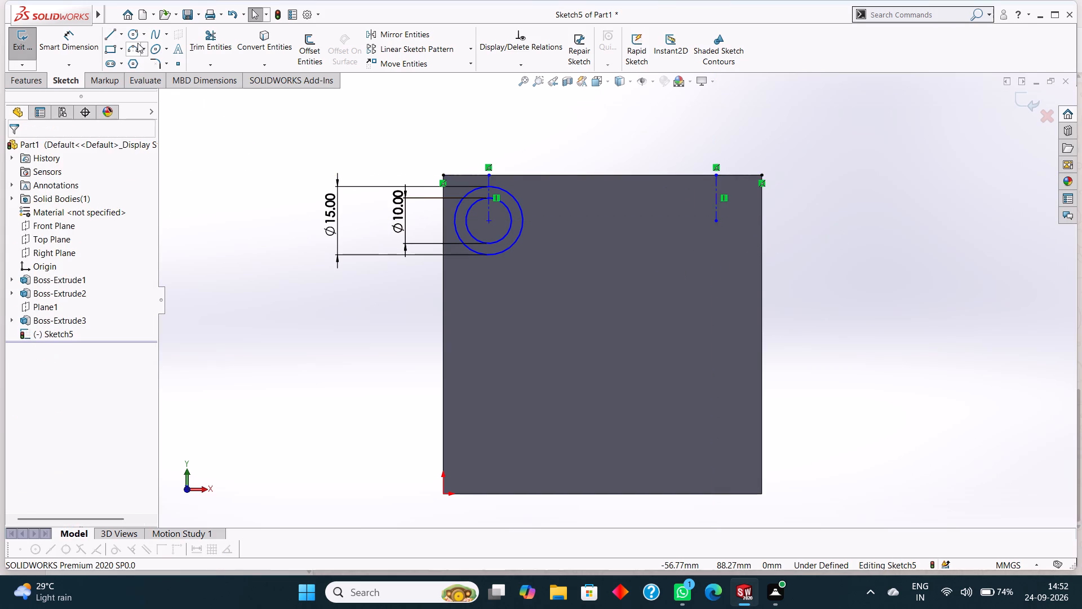
Sketch two concentric circles, radii about 4.1 mm and 6.9 mm, centred on the inner end of the upper-right construction lines.
click(145, 36)
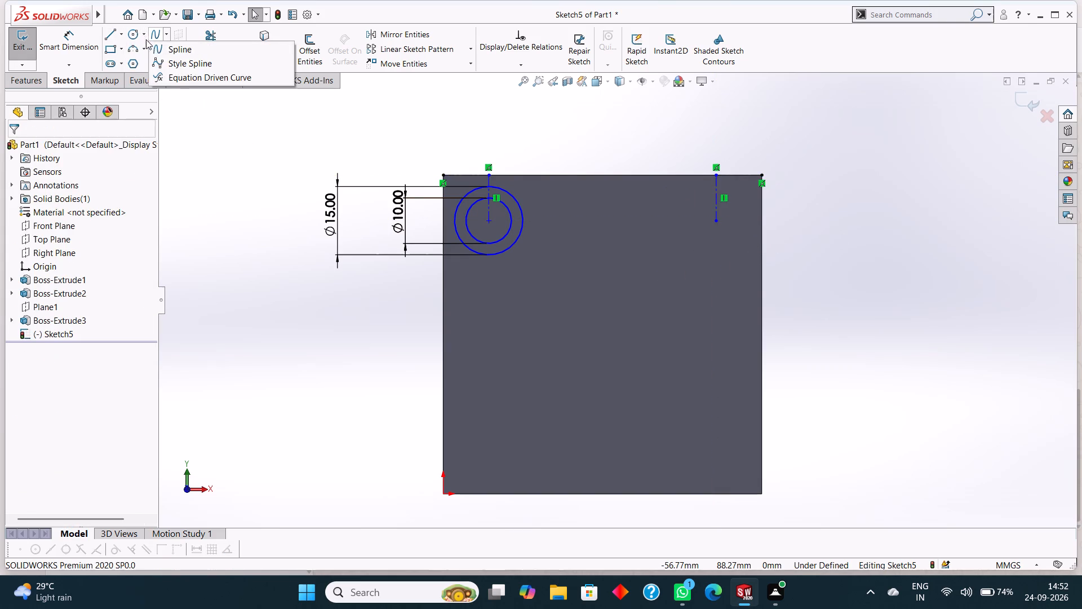
click(145, 50)
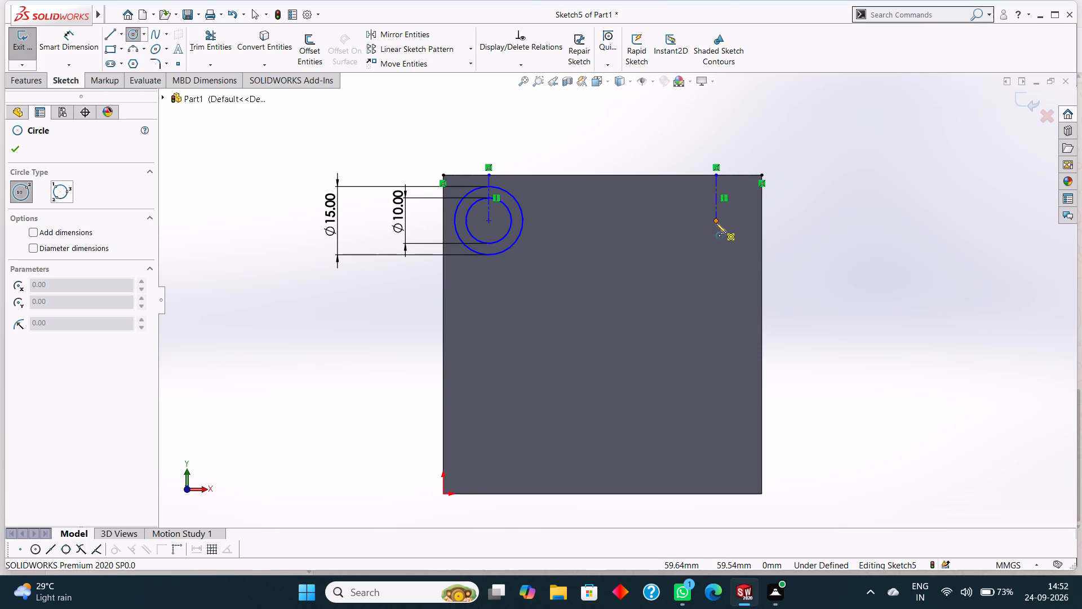
click(716, 223)
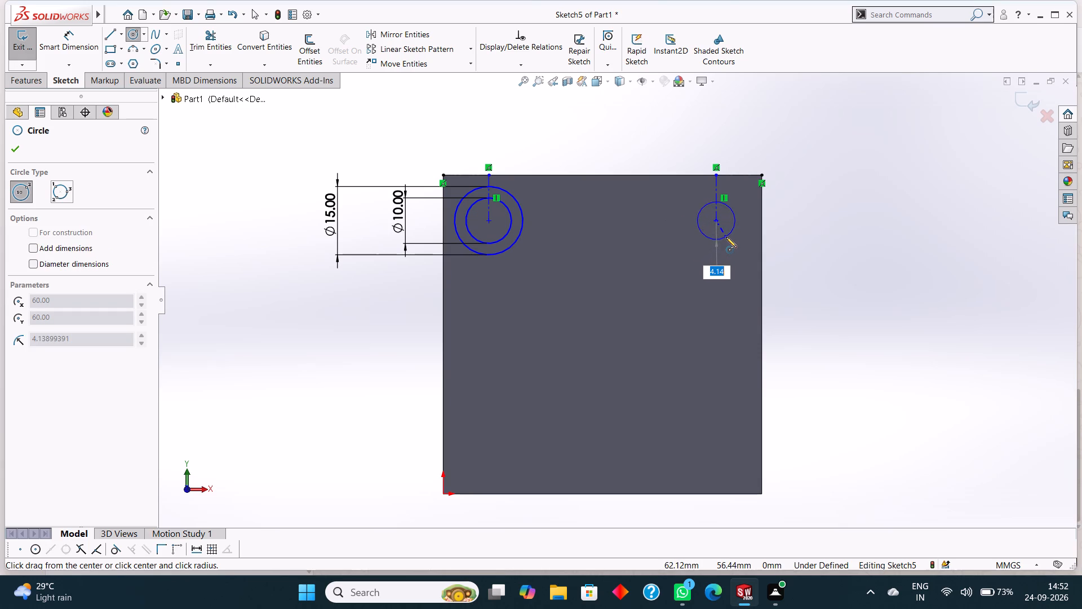
click(726, 237)
click(716, 219)
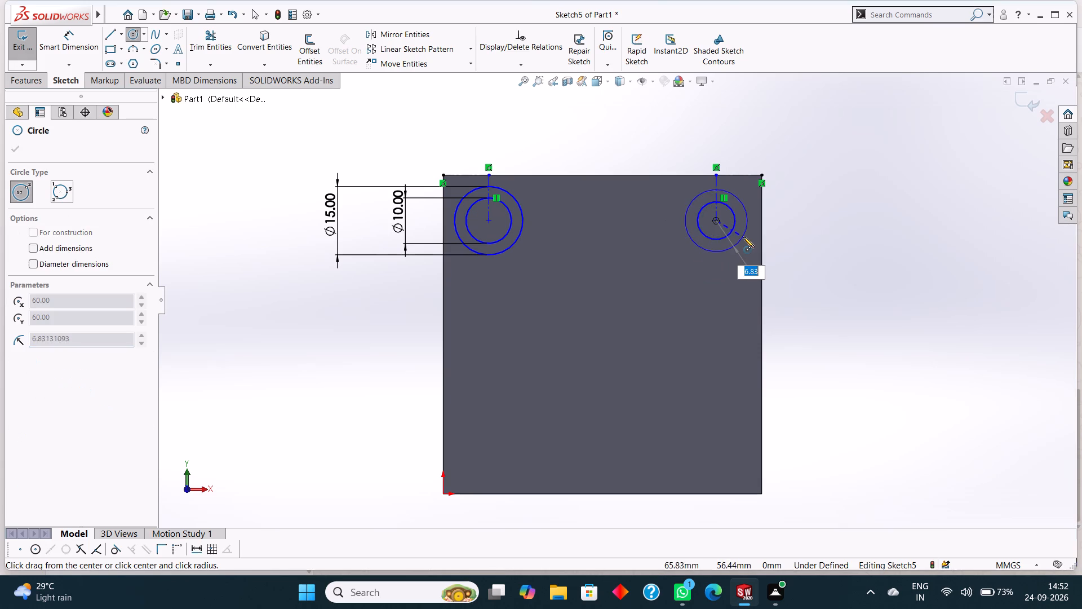
click(743, 237)
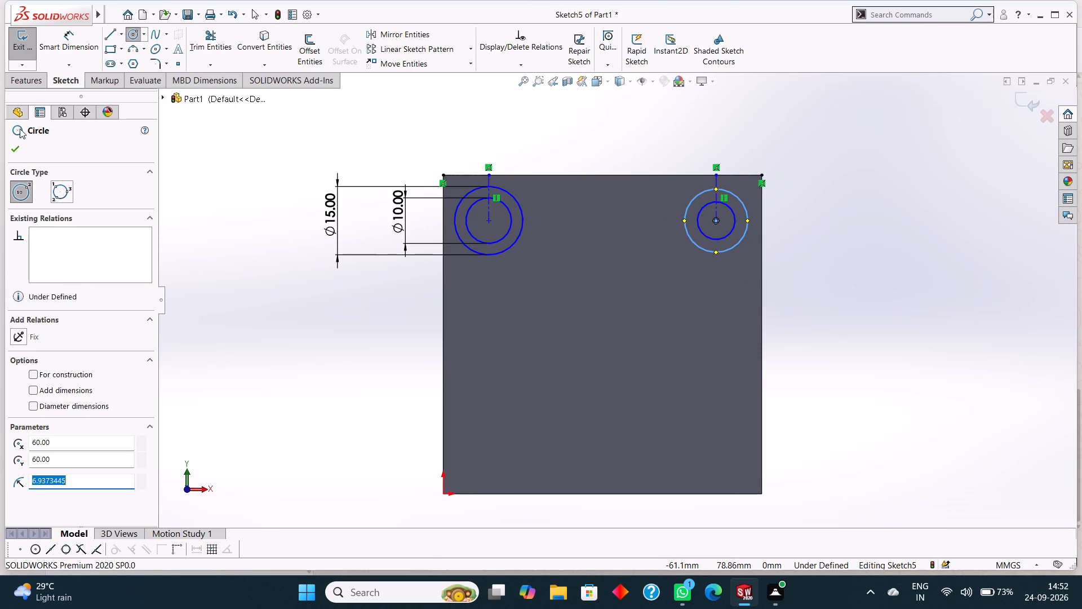
click(20, 145)
Dimension the upper-right concentric circles with diameters of 15 mm for the outer and 10 mm for the inner.
click(76, 45)
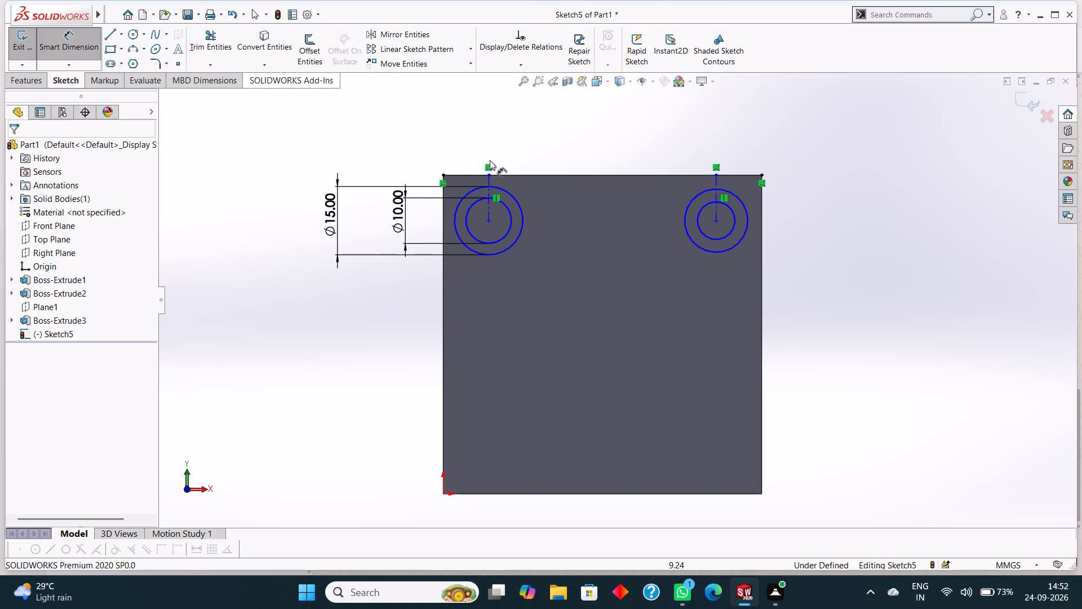
click(688, 201)
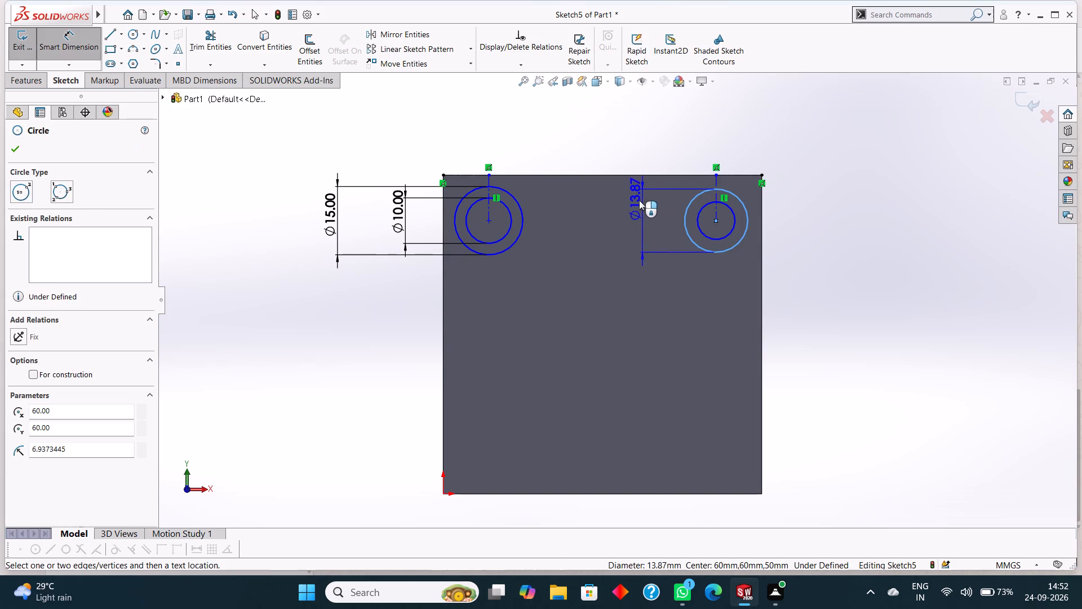
click(639, 200)
text(15)
key(Return)
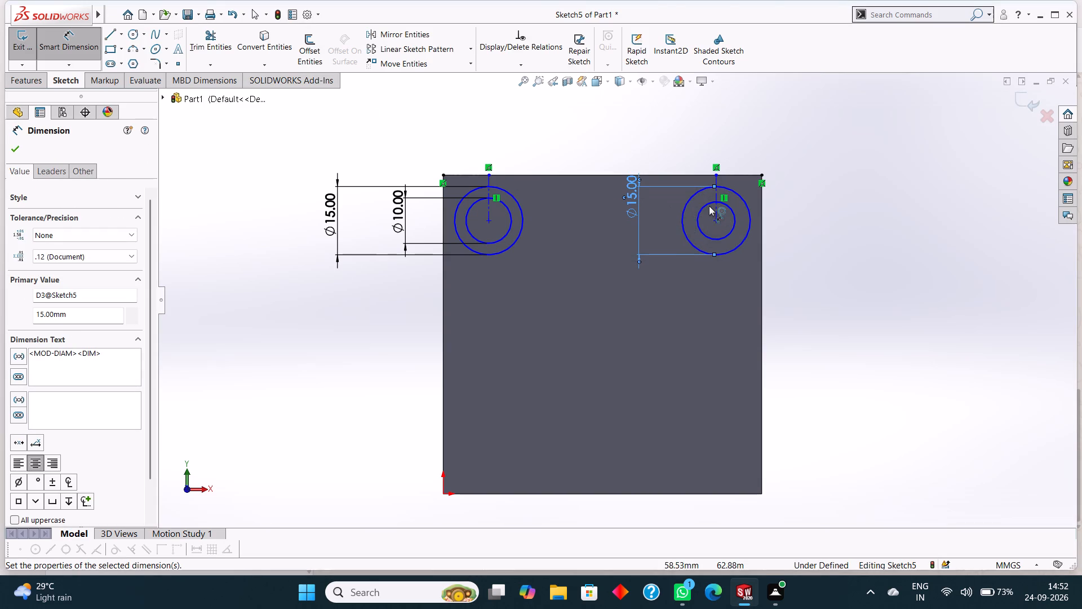
click(708, 205)
click(663, 209)
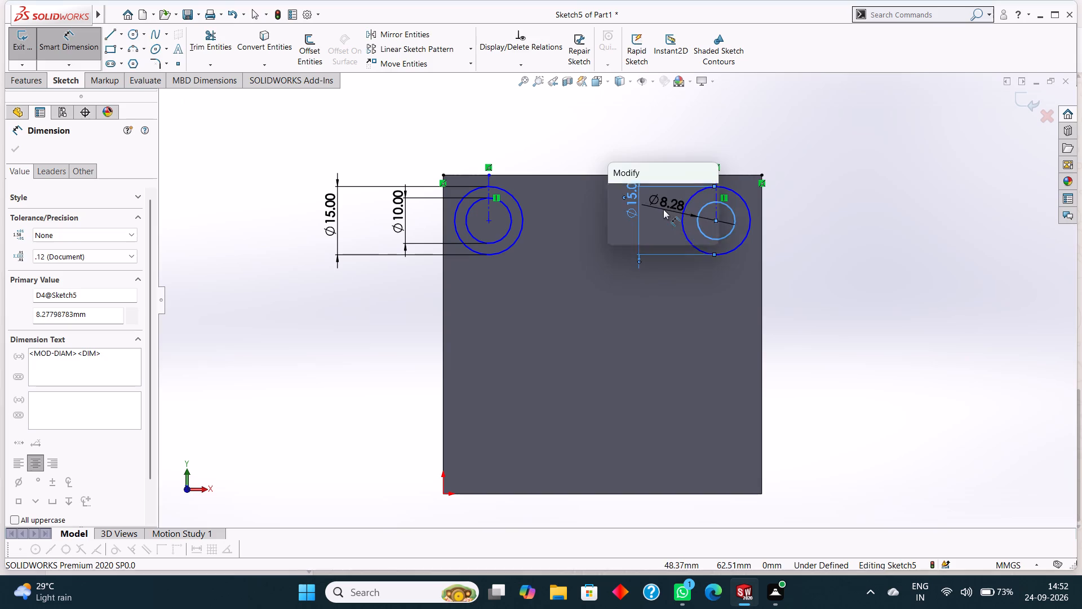
text(10)
key(Return)
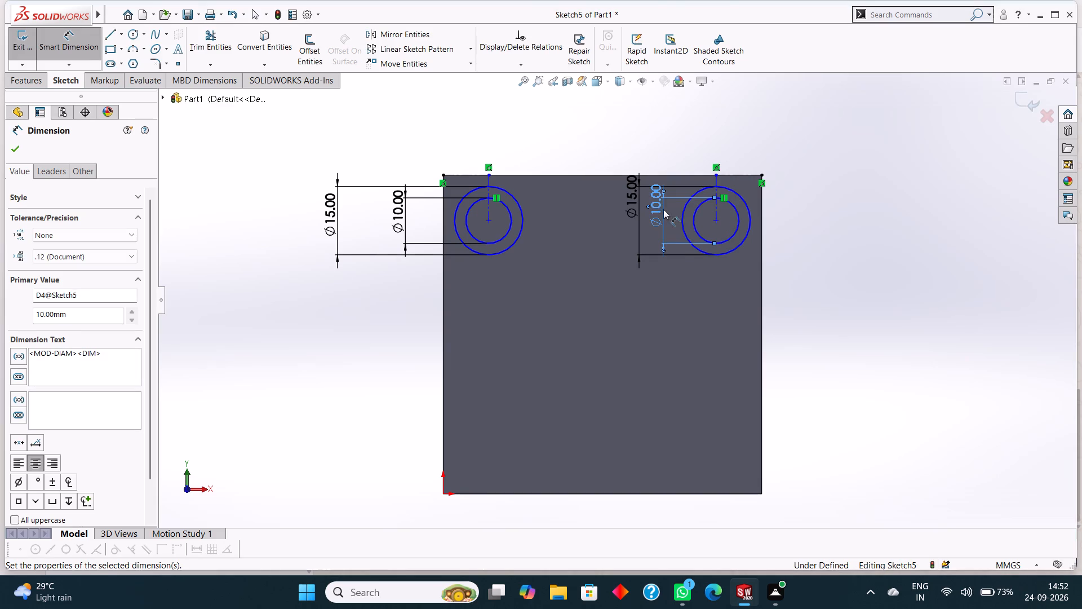
click(17, 153)
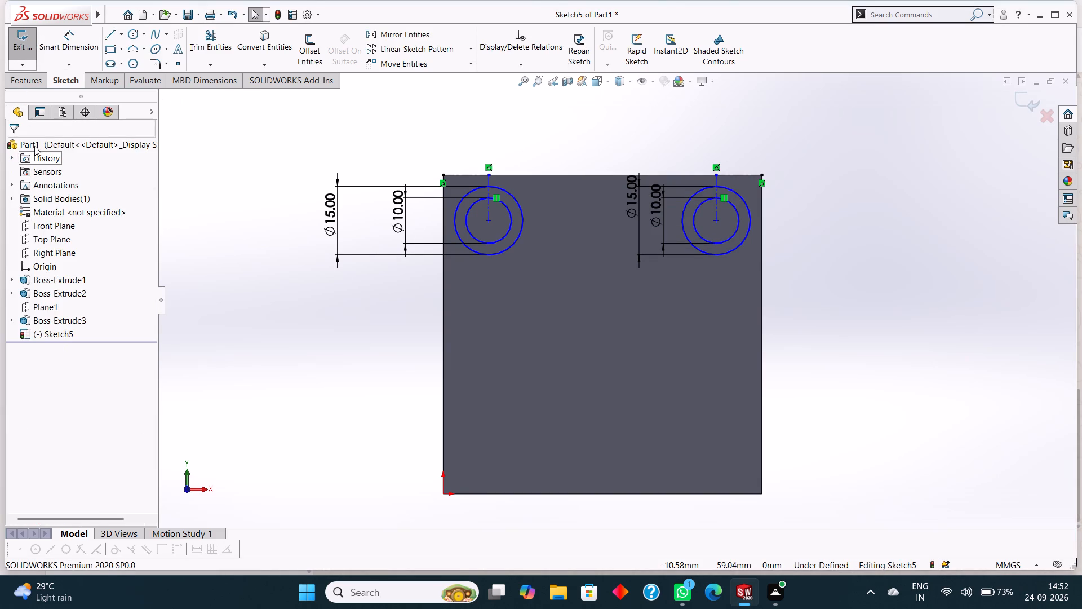
Sketch two construction lines from the face's lower-left corner: 10 mm along the bottom edge, then 10 mm perpendicular inward.
click(120, 38)
click(126, 60)
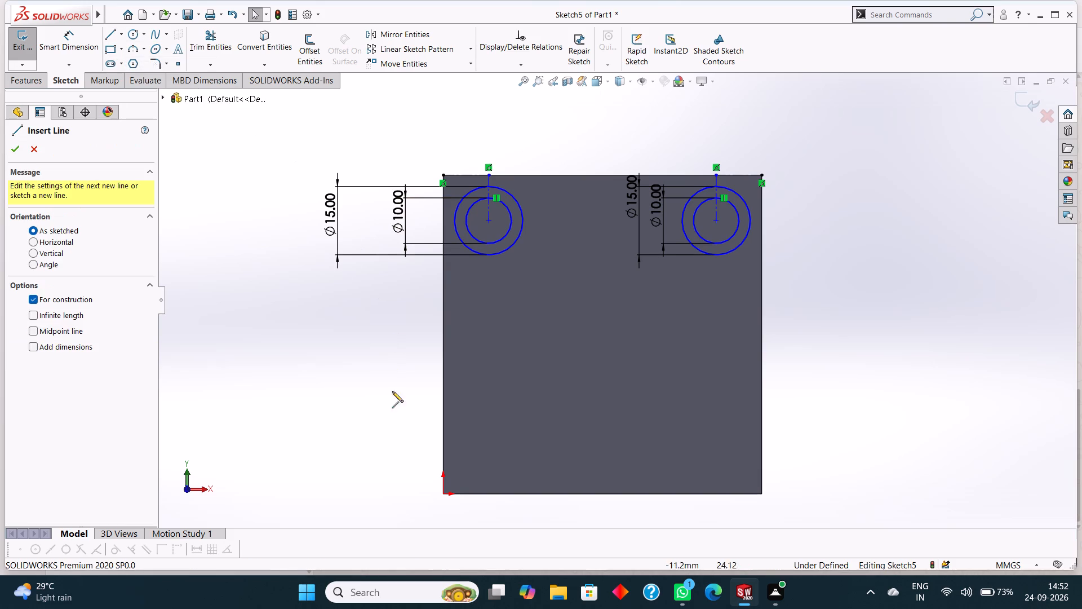
click(442, 492)
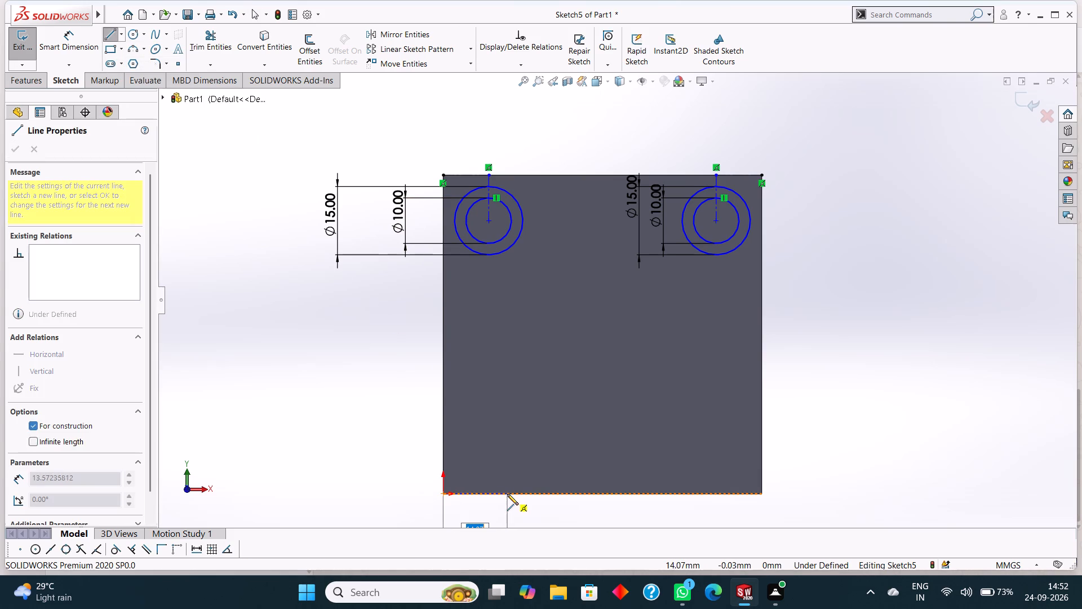
text(10)
key(Return)
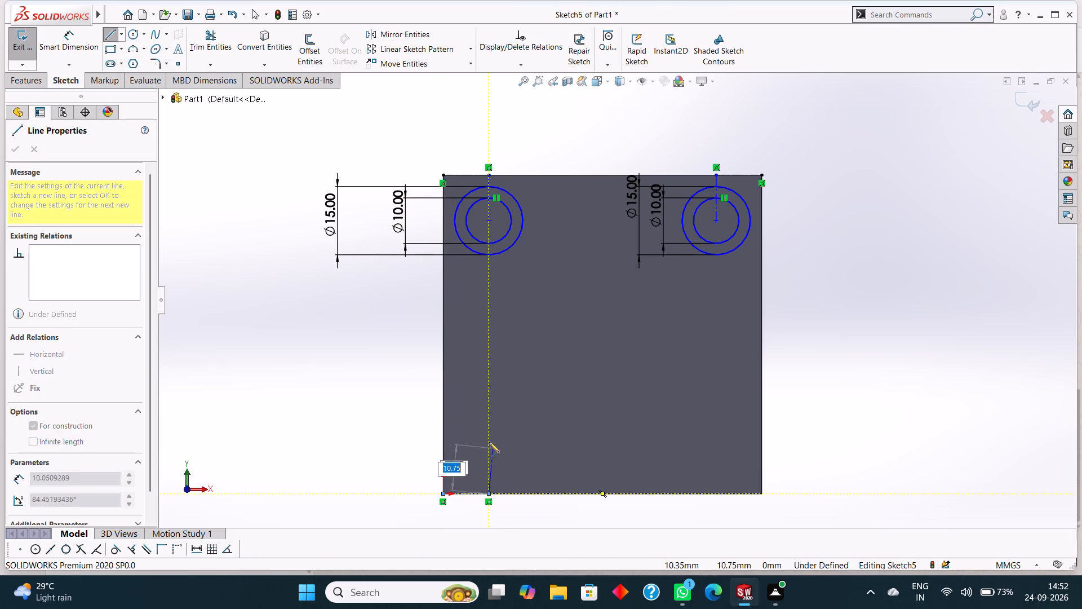
text(10)
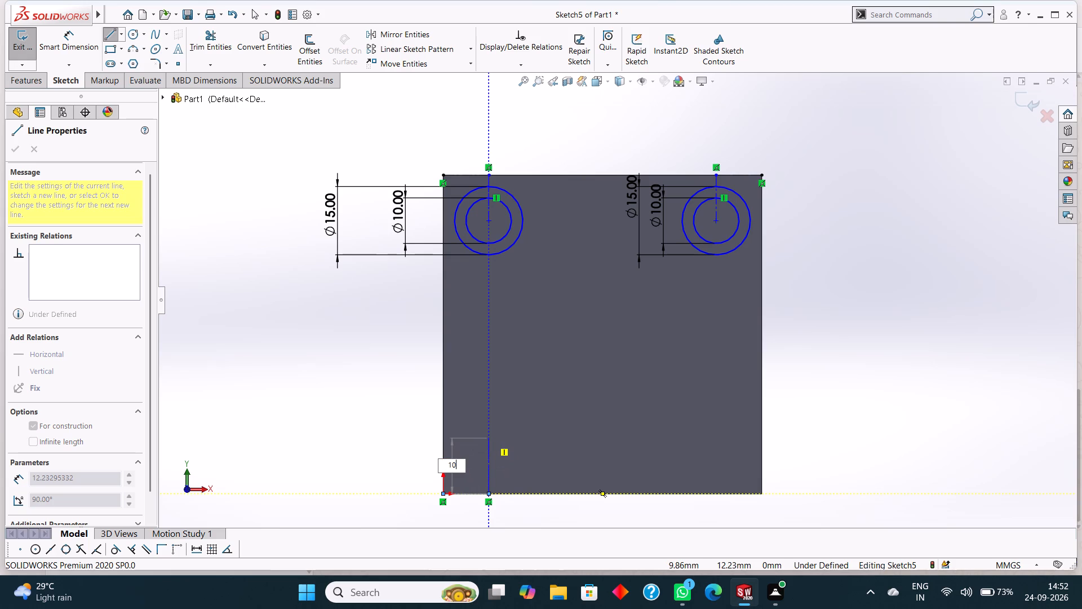
key(Return)
right_click(511, 427)
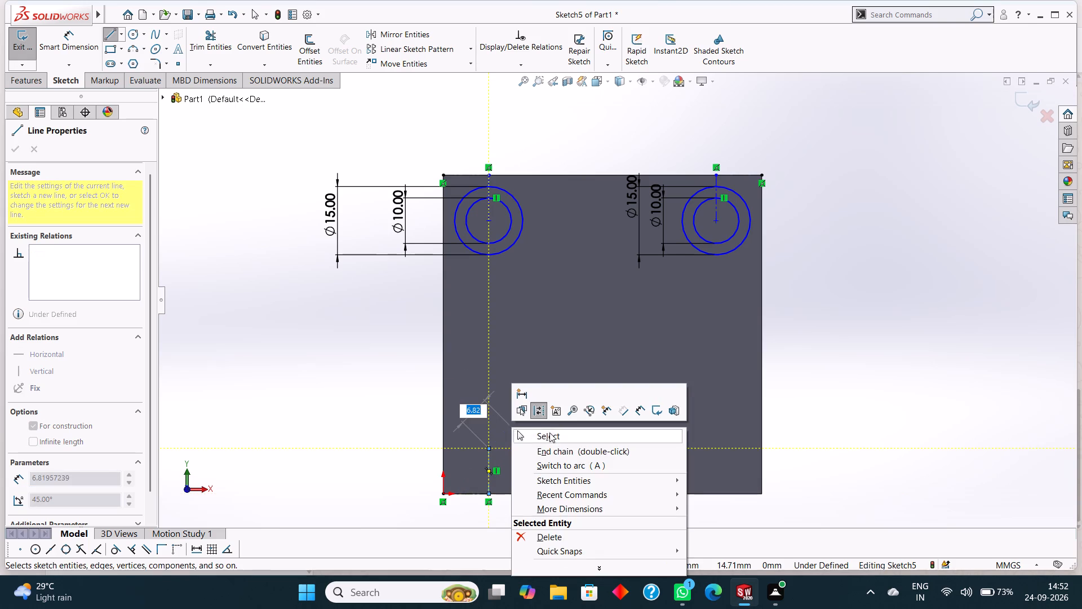
click(549, 433)
Sketch two concentric circles, radii about 5.2 mm and 7.6 mm, centred on the inner end of the lower-left construction lines.
click(134, 33)
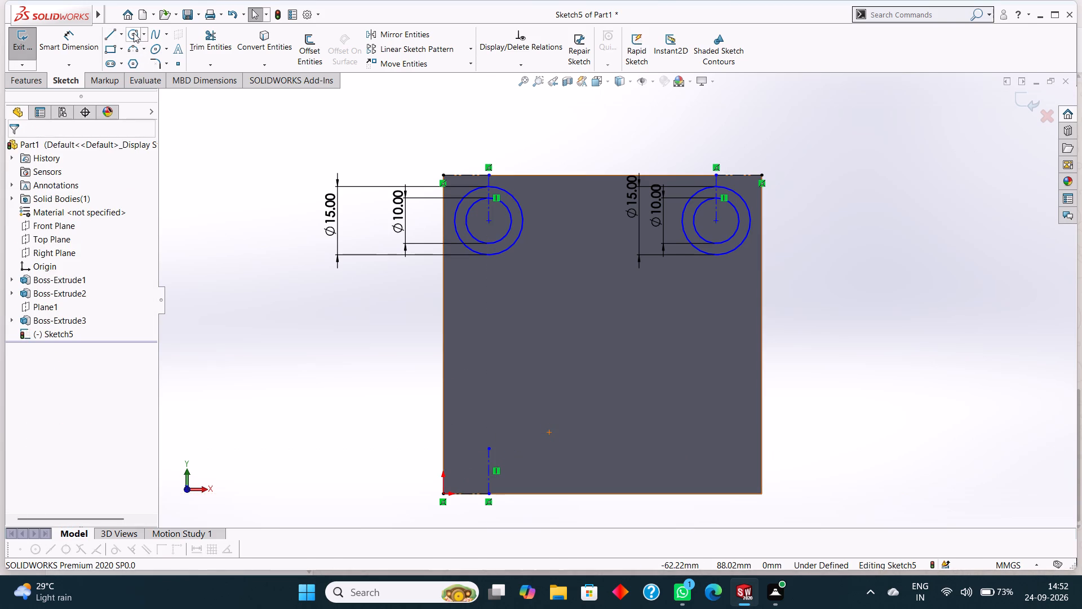
click(489, 447)
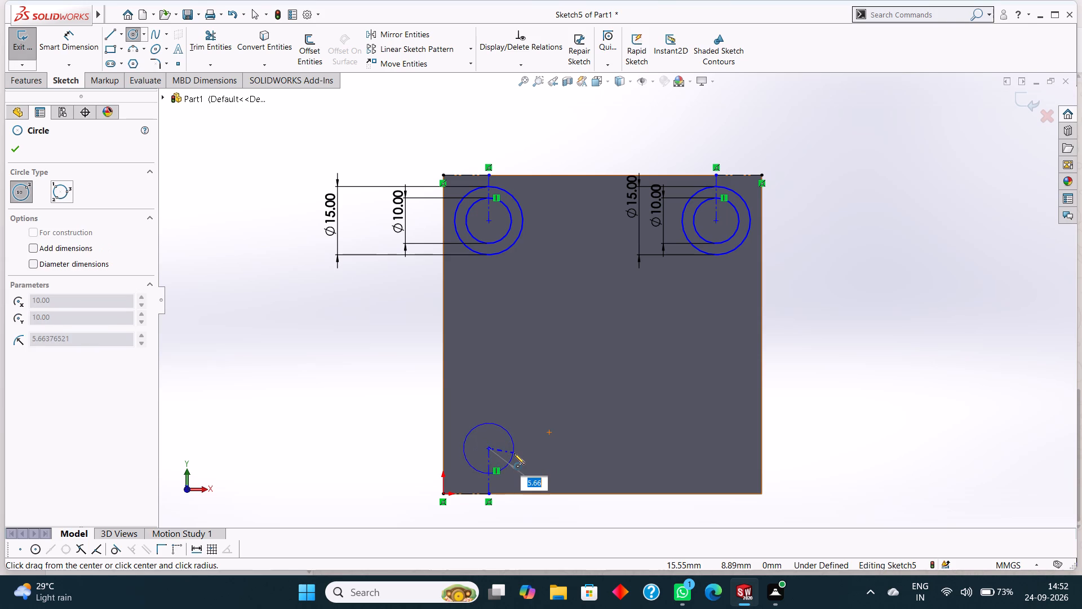
click(512, 448)
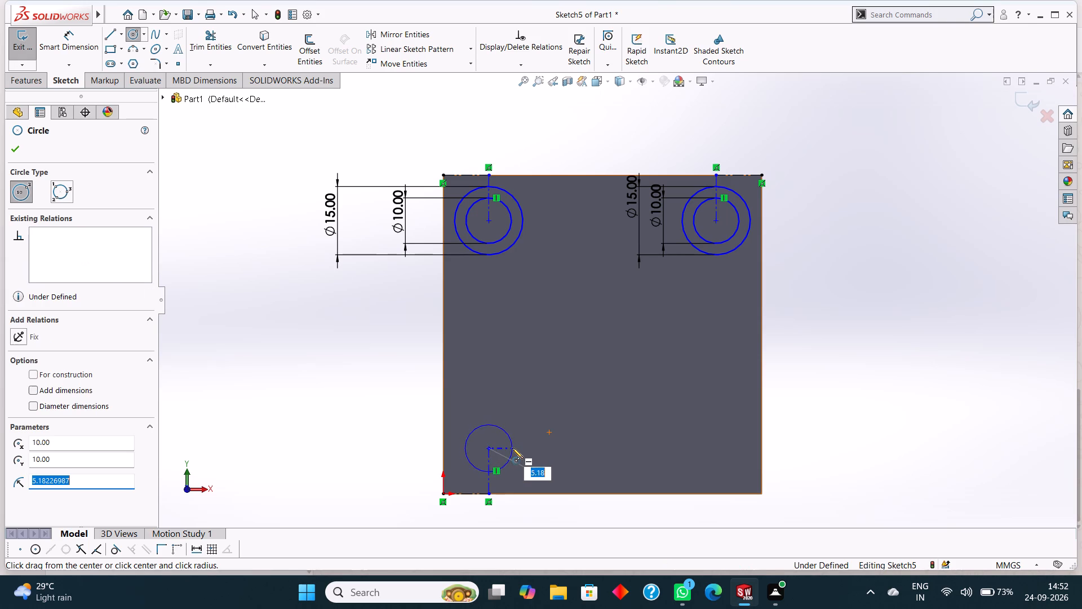
click(490, 449)
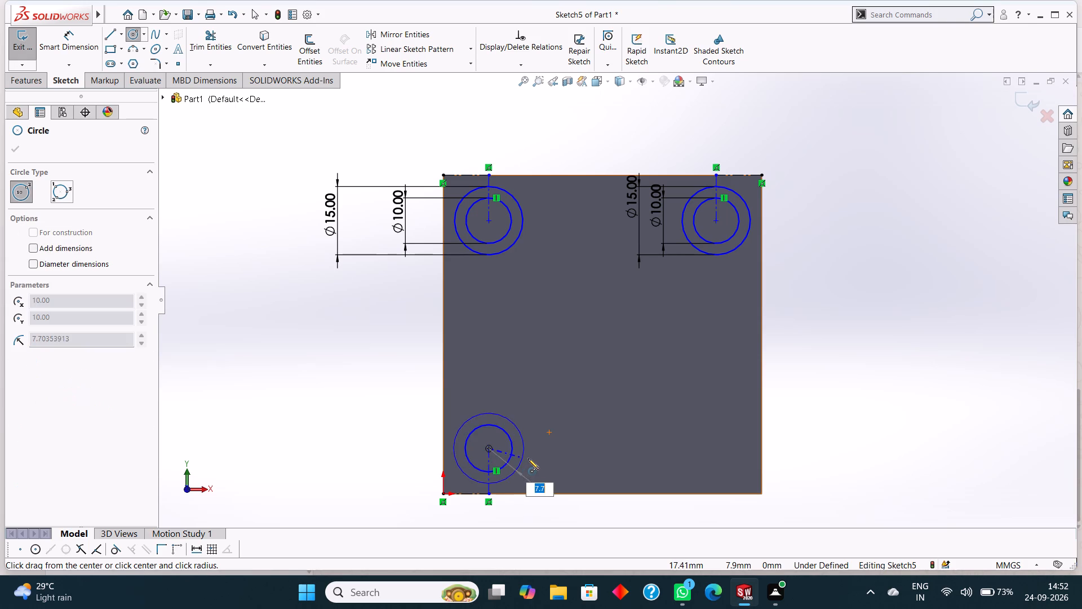
click(522, 456)
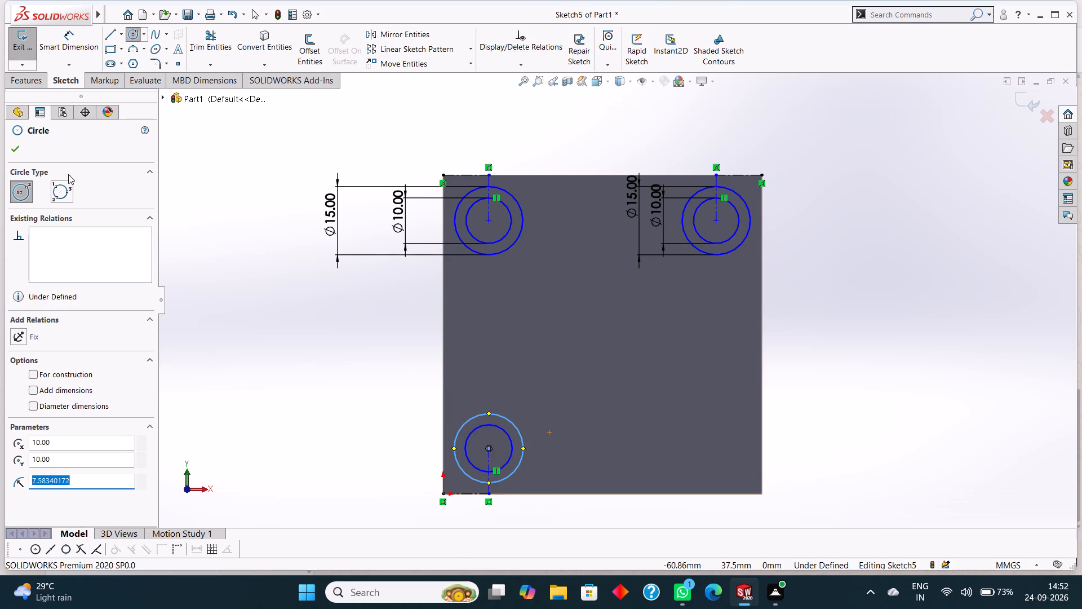
click(21, 153)
Dimension the lower-left concentric circles with diameters of 10 mm for the inner and 15 mm for the outer.
click(79, 37)
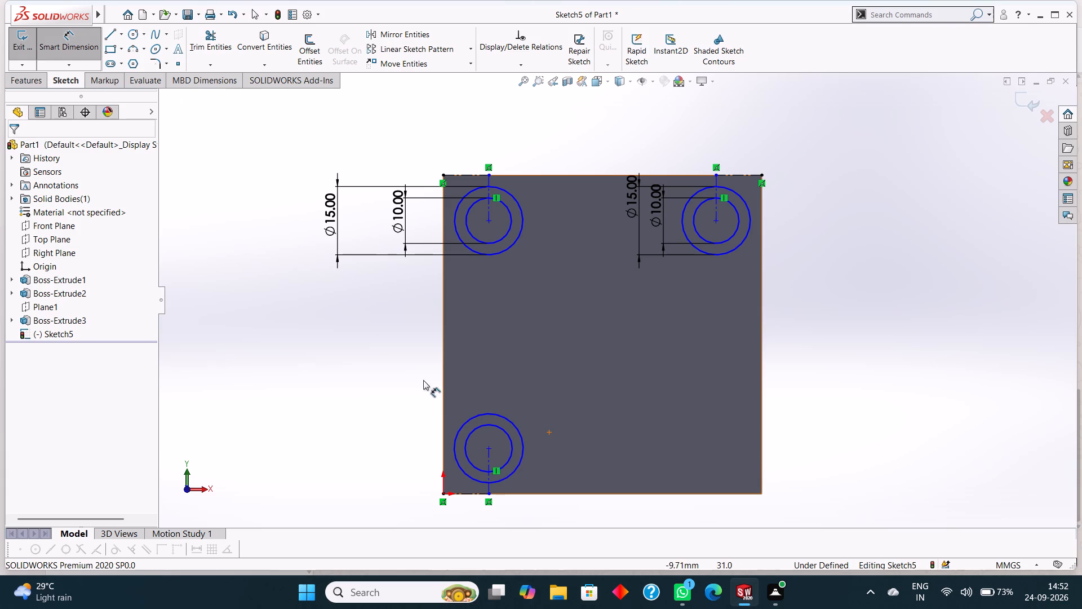
click(478, 427)
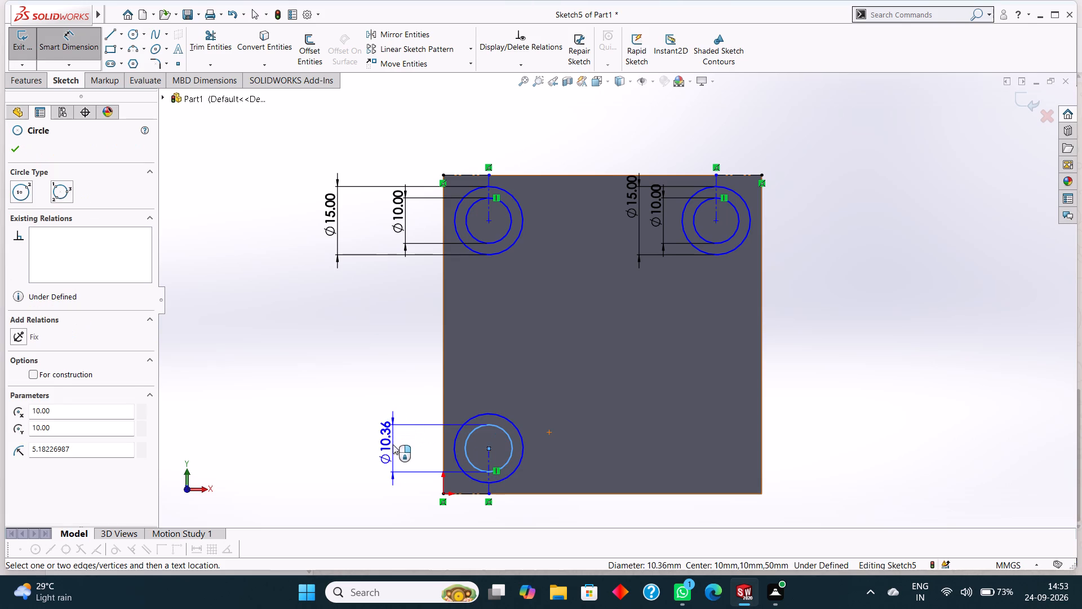
click(393, 444)
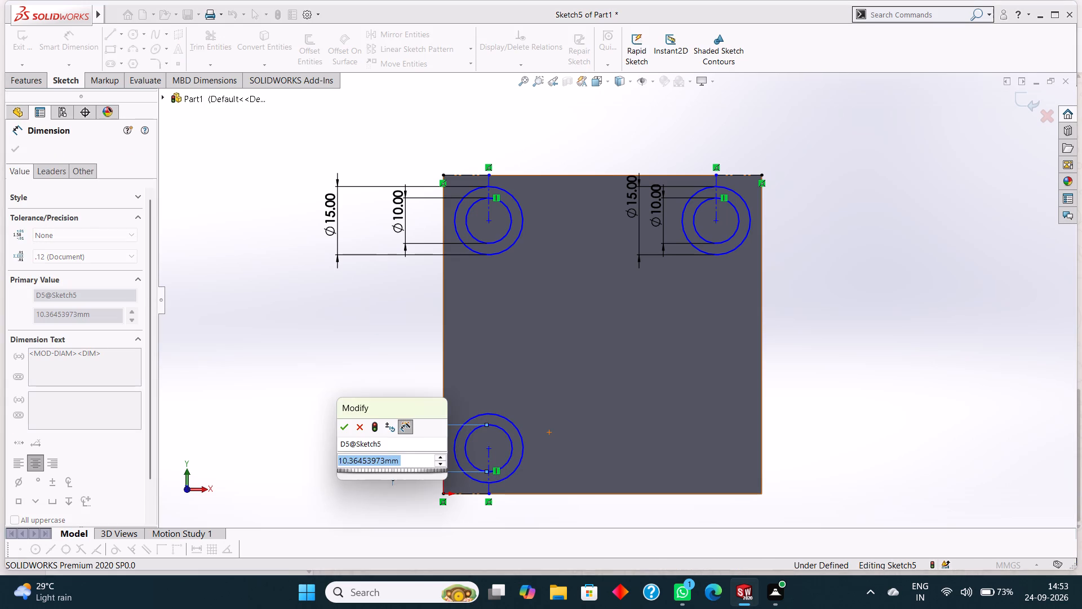
text(10)
key(Return)
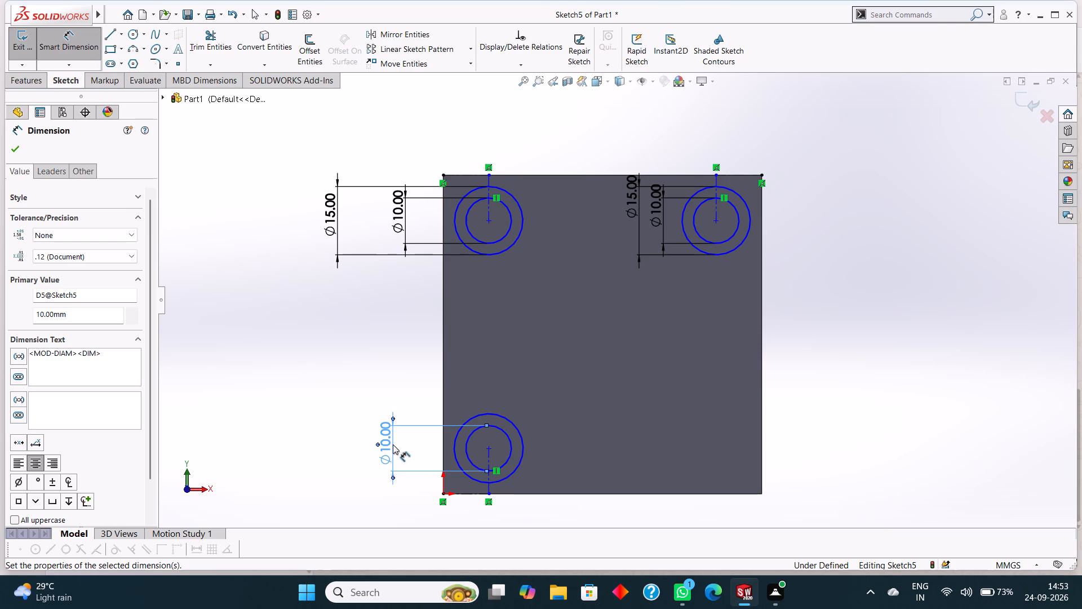
click(486, 416)
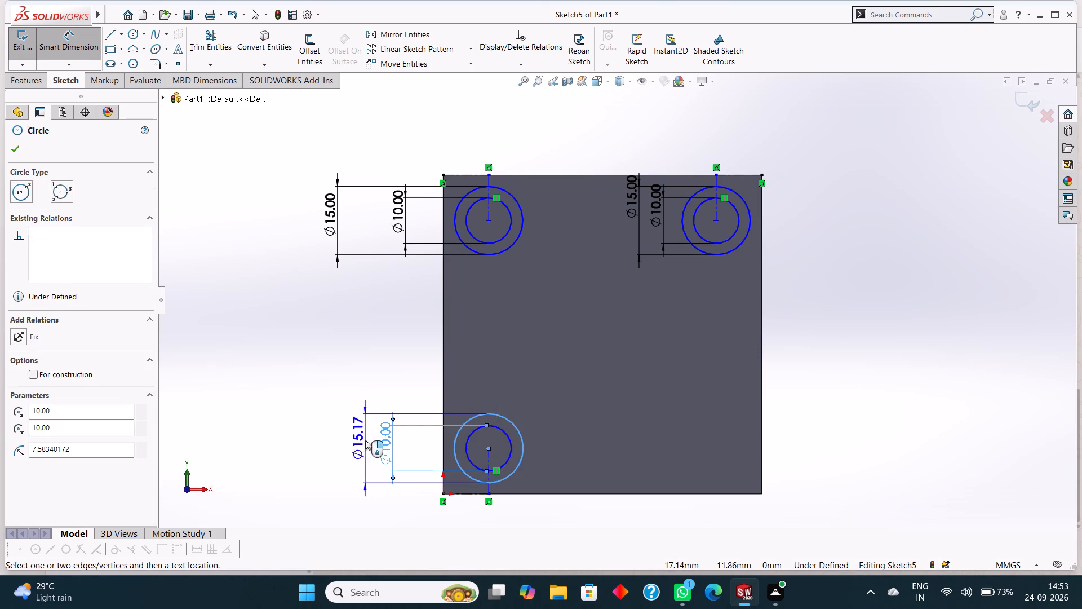
click(365, 440)
text(15)
key(Return)
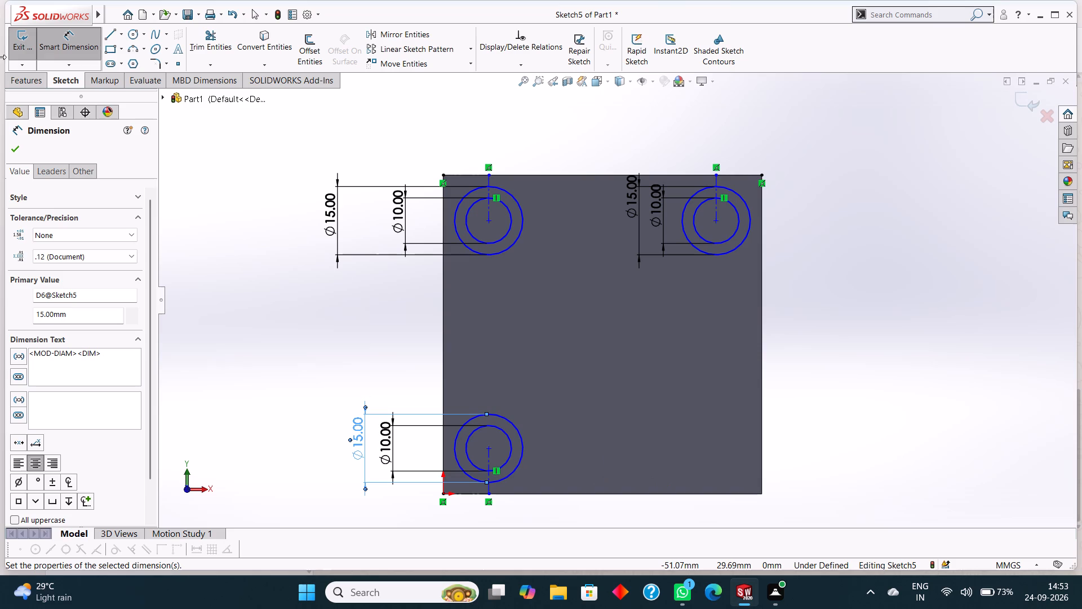
click(14, 152)
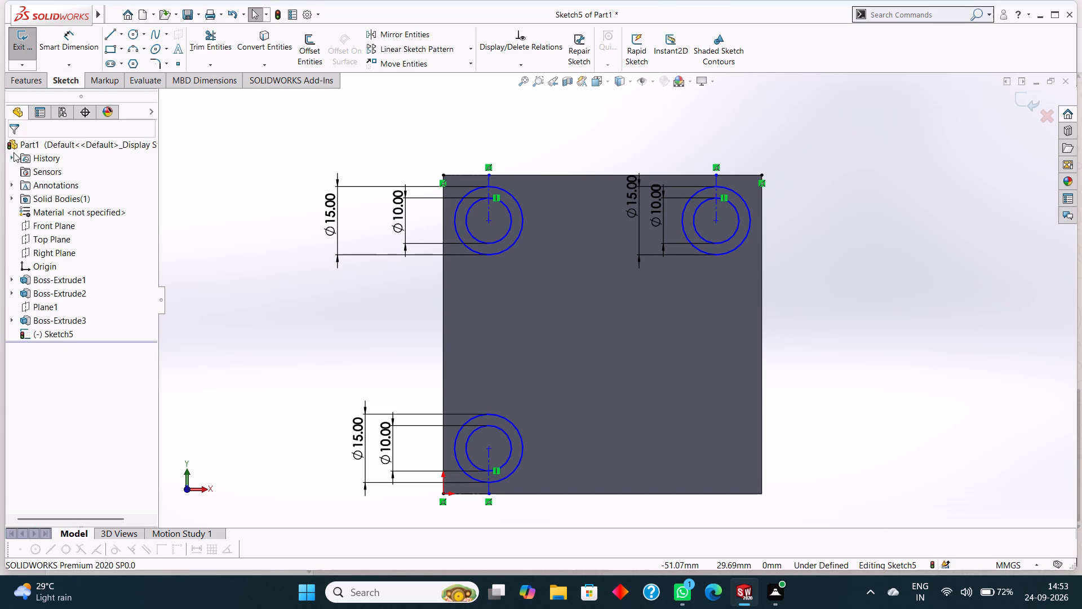
Sketch two concentric circles, radii about 3.2 mm and 6.2 mm, near the face's lower-right corner, centred at X 60 mm, Y 10 mm.
click(132, 32)
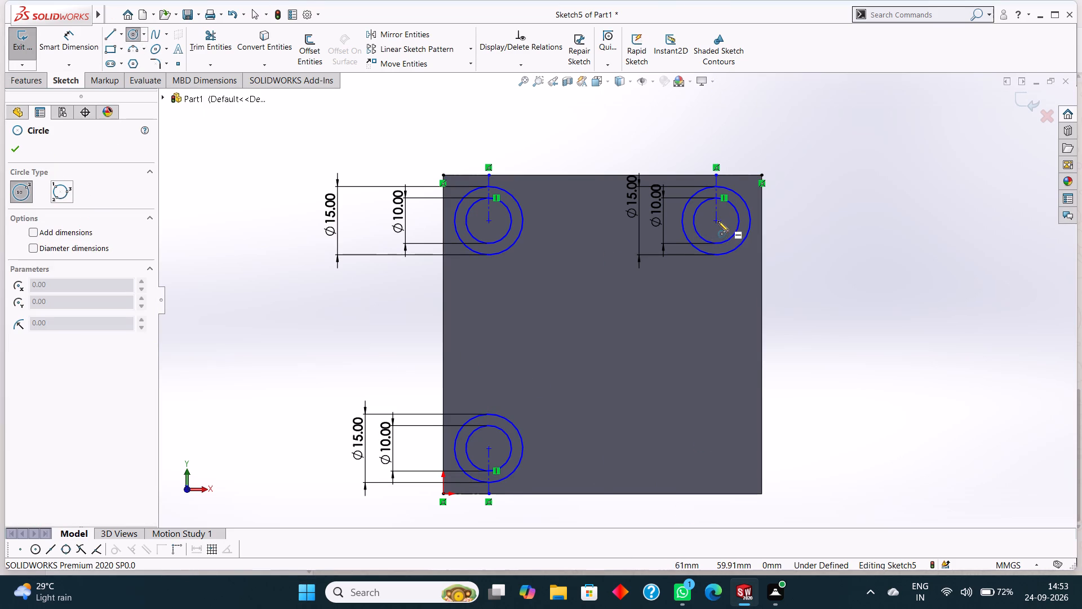
click(719, 449)
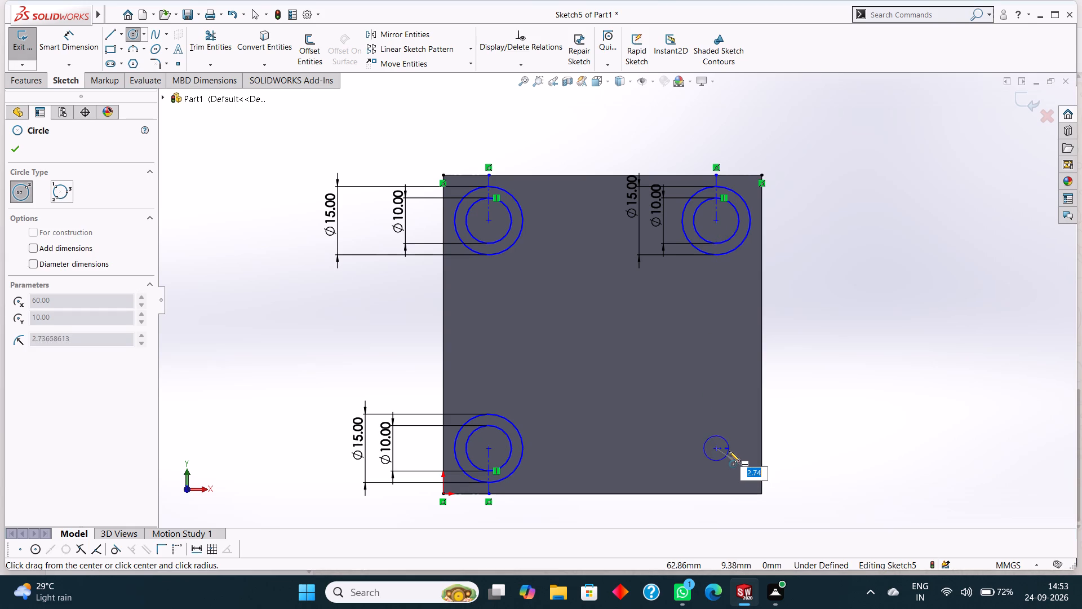
click(731, 452)
click(718, 449)
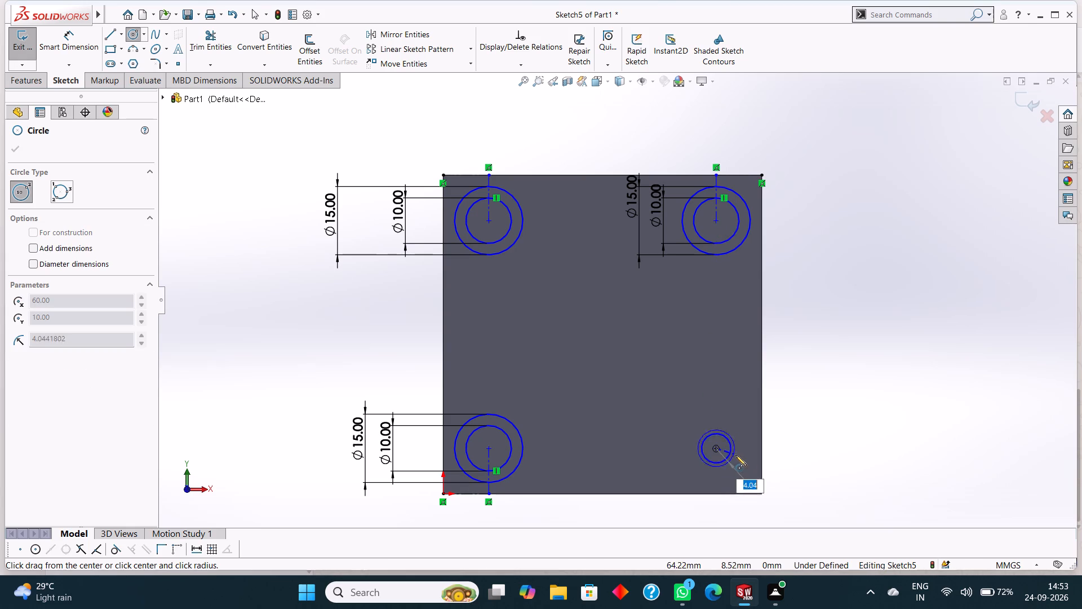
click(742, 460)
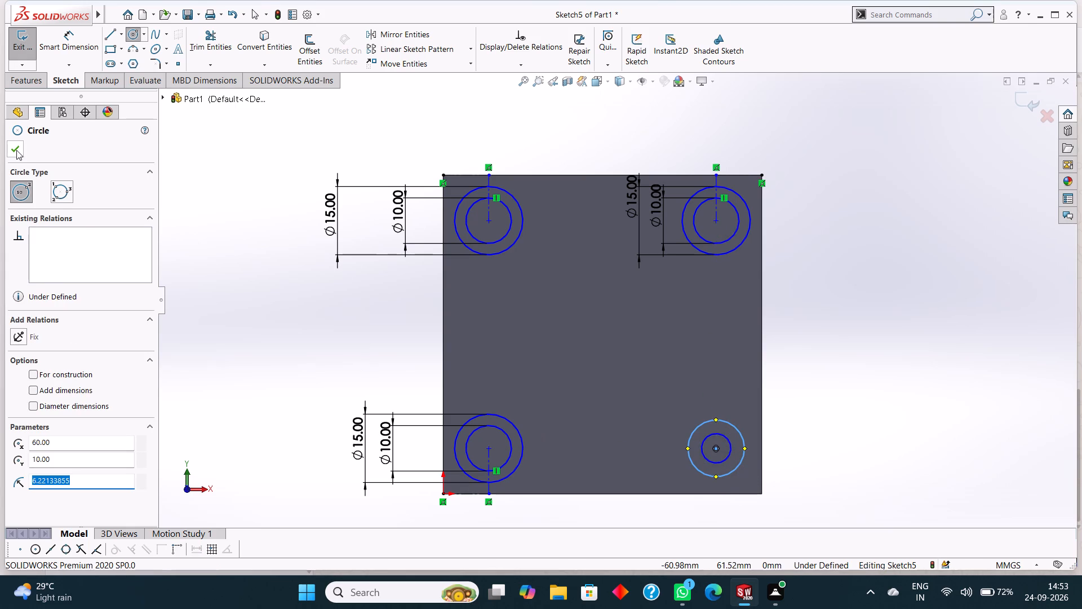
click(16, 150)
Dimension the lower-right concentric circles with diameters of 15 mm for the outer and 10 mm for the inner.
click(74, 32)
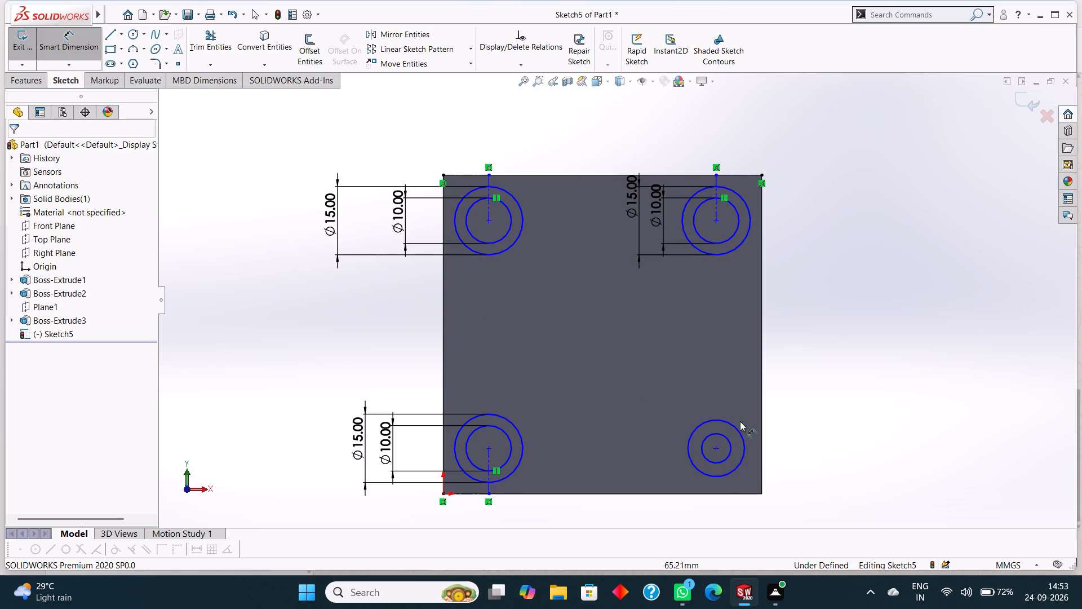
click(726, 419)
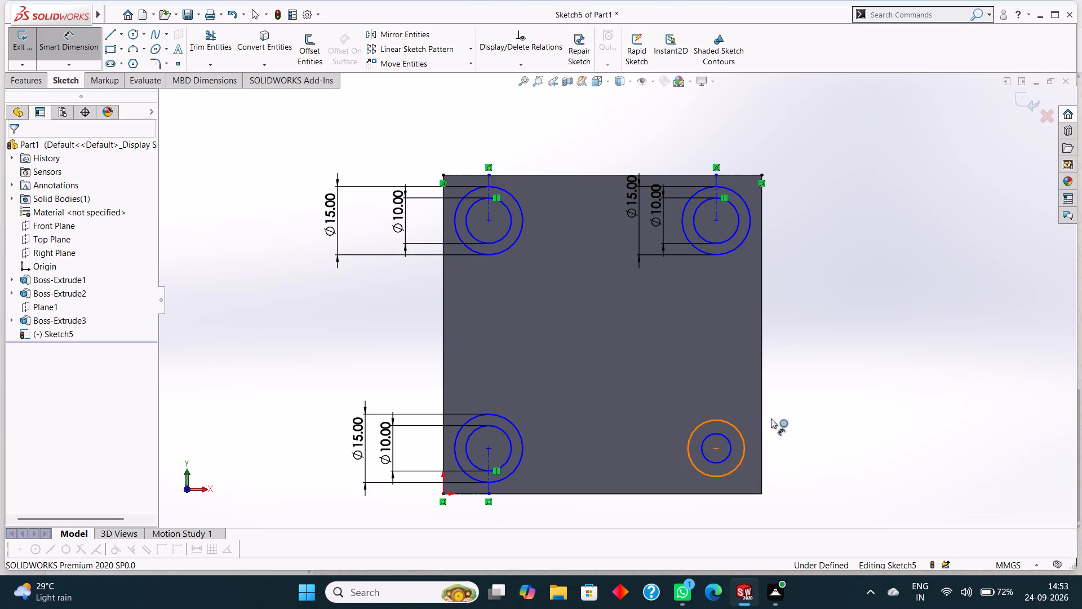
click(798, 434)
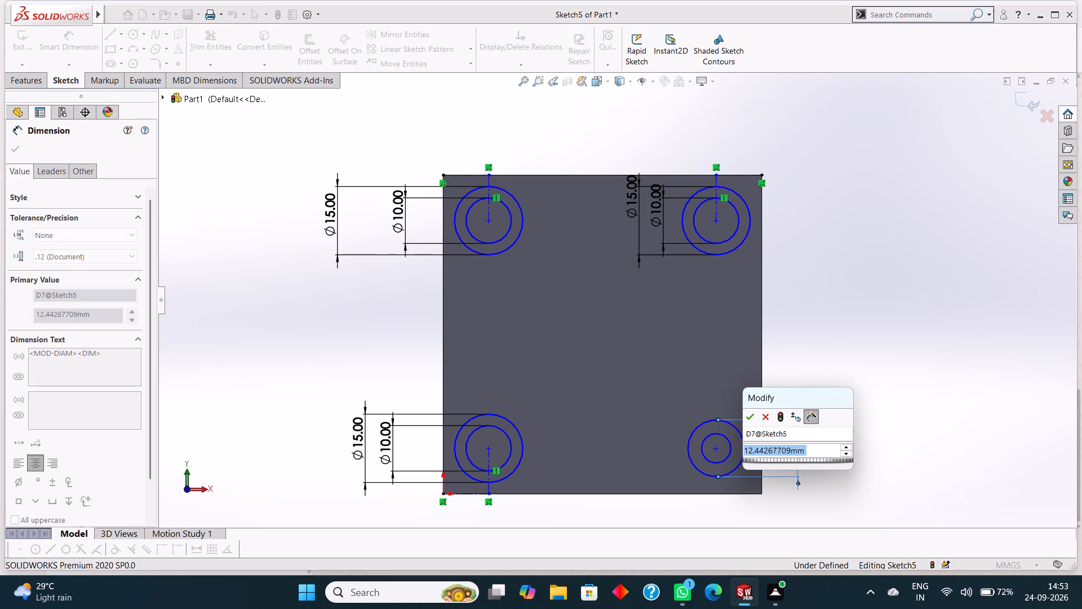
text(15)
key(Return)
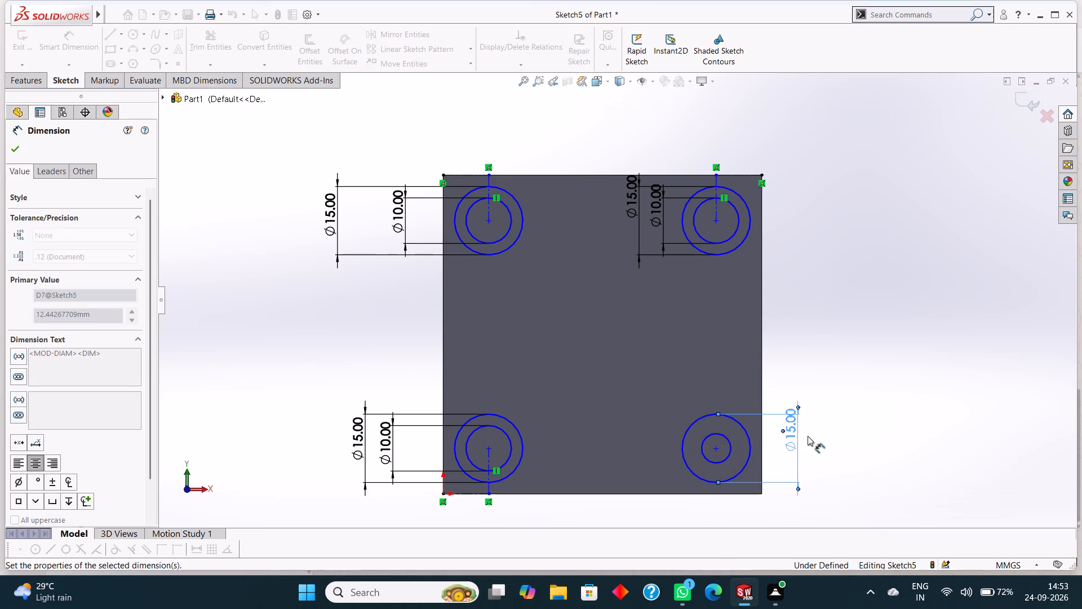
click(728, 442)
click(778, 450)
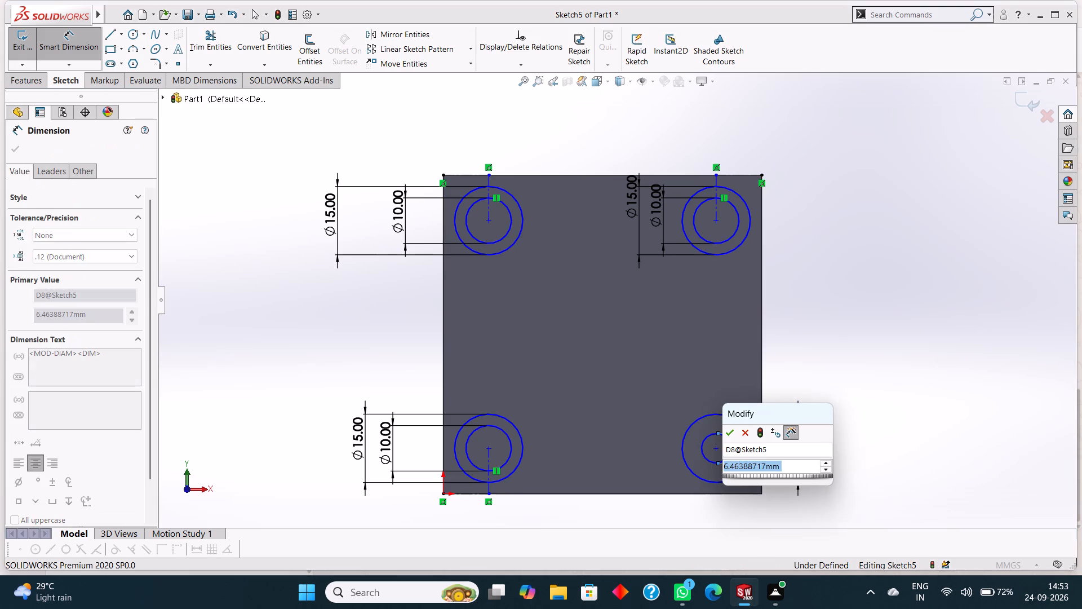
text(10)
key(Return)
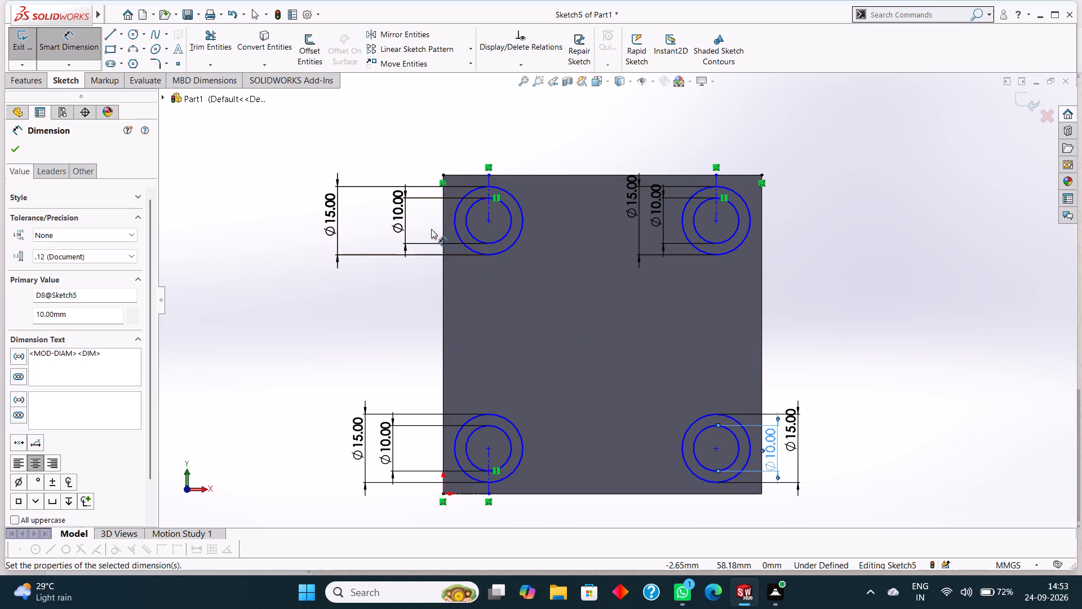
click(12, 151)
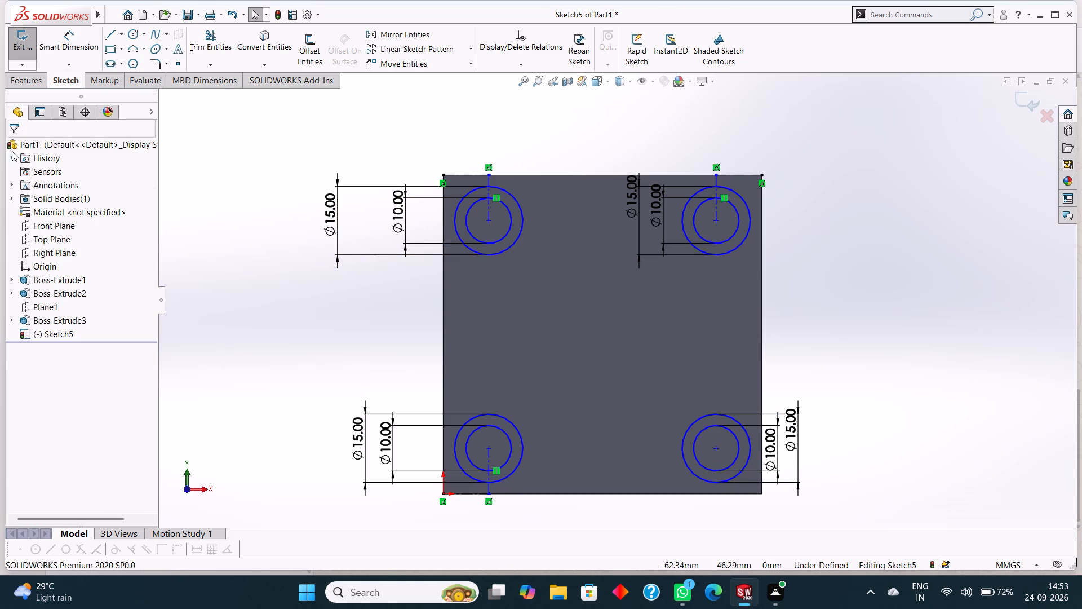
Extrude the four concentric-circle profiles as a 5 mm blind boss from the block's face, merged with the body.
click(23, 82)
middle_drag(869, 403, 870, 403)
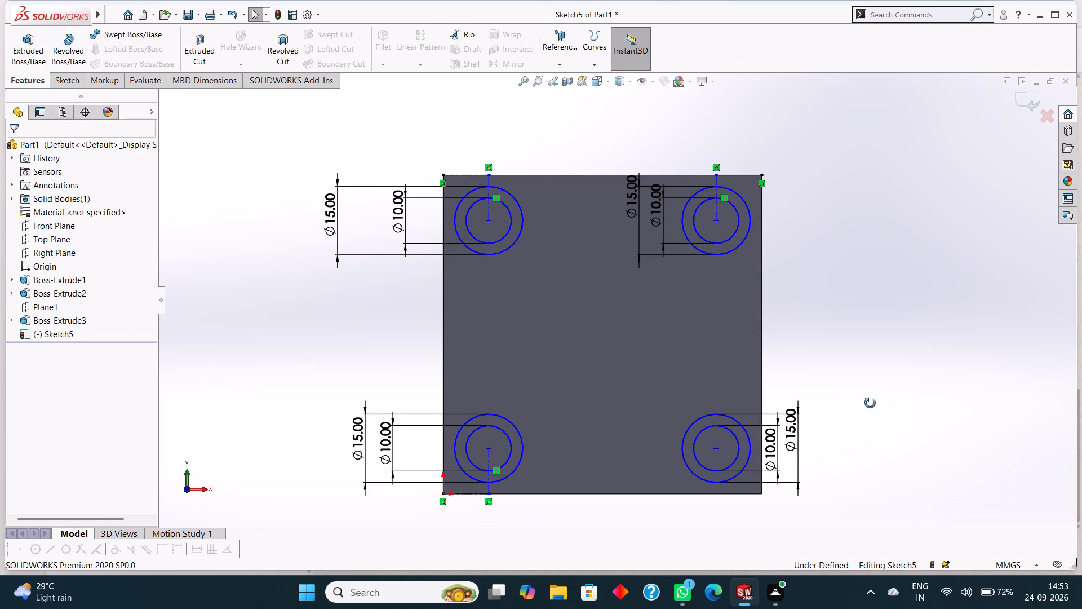
middle_drag(870, 403, 866, 376)
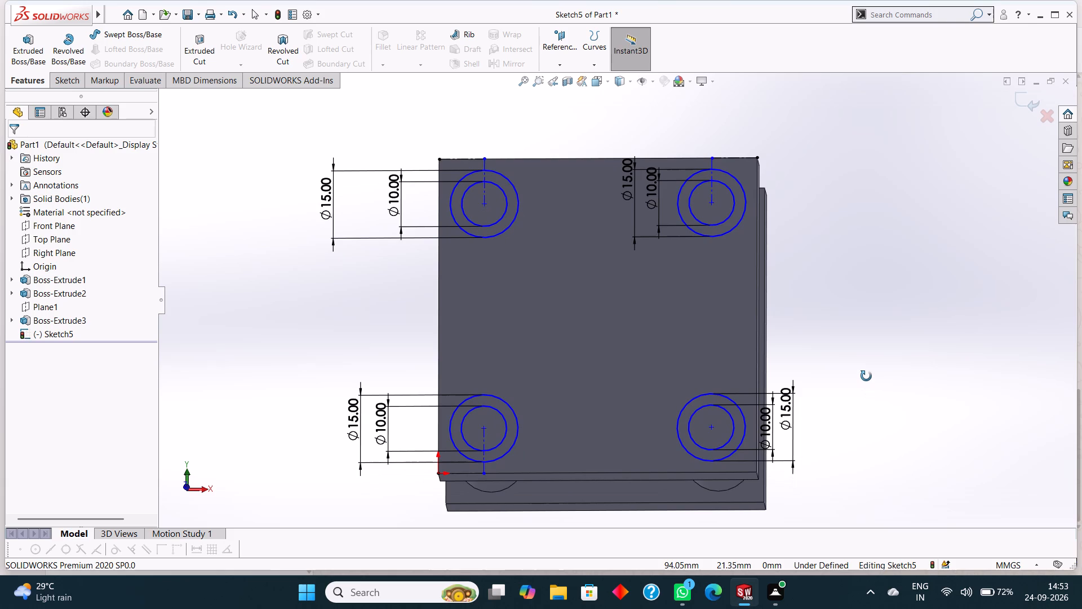
middle_drag(866, 376, 865, 376)
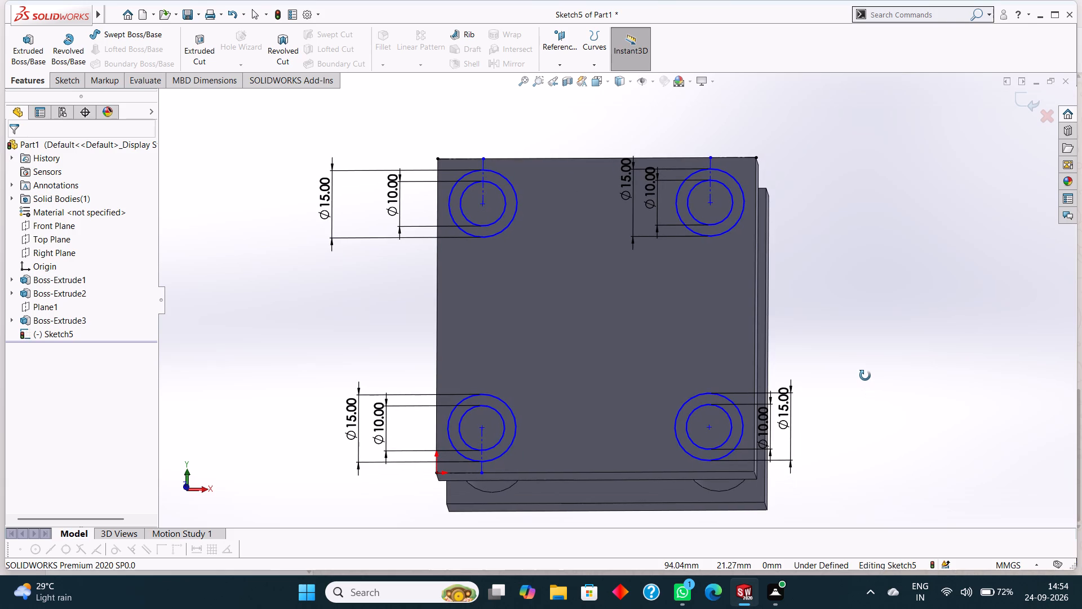
middle_drag(865, 376, 867, 341)
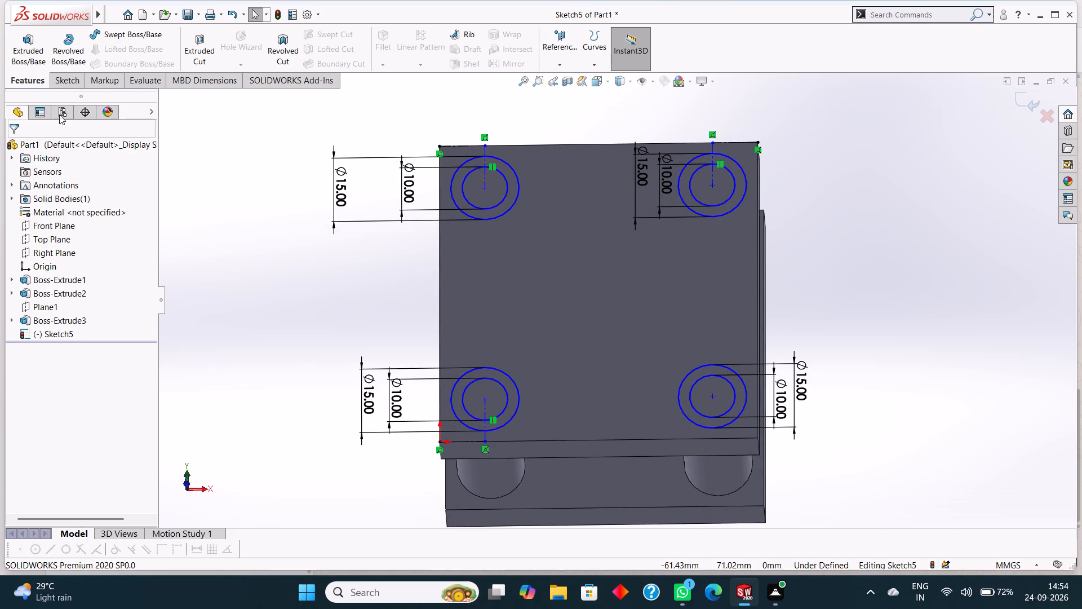
click(67, 79)
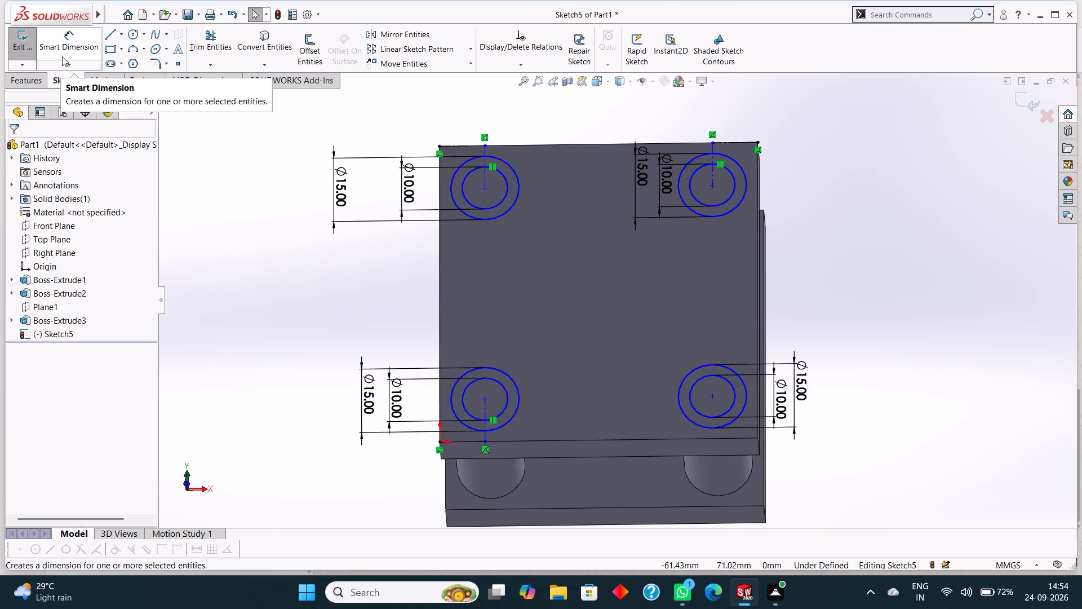
click(28, 74)
click(32, 41)
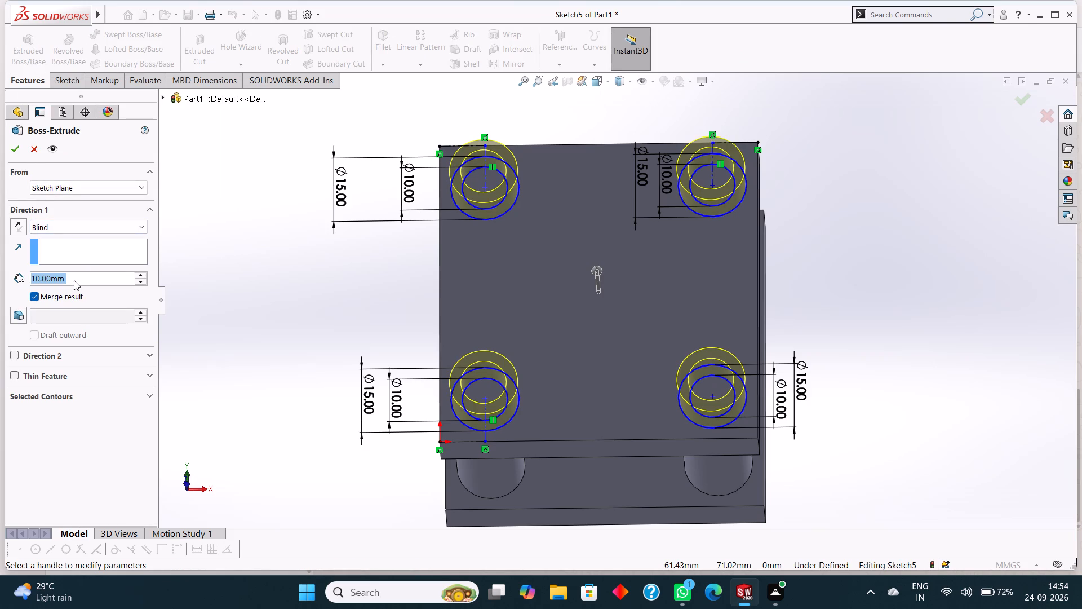
key(5)
key(Return)
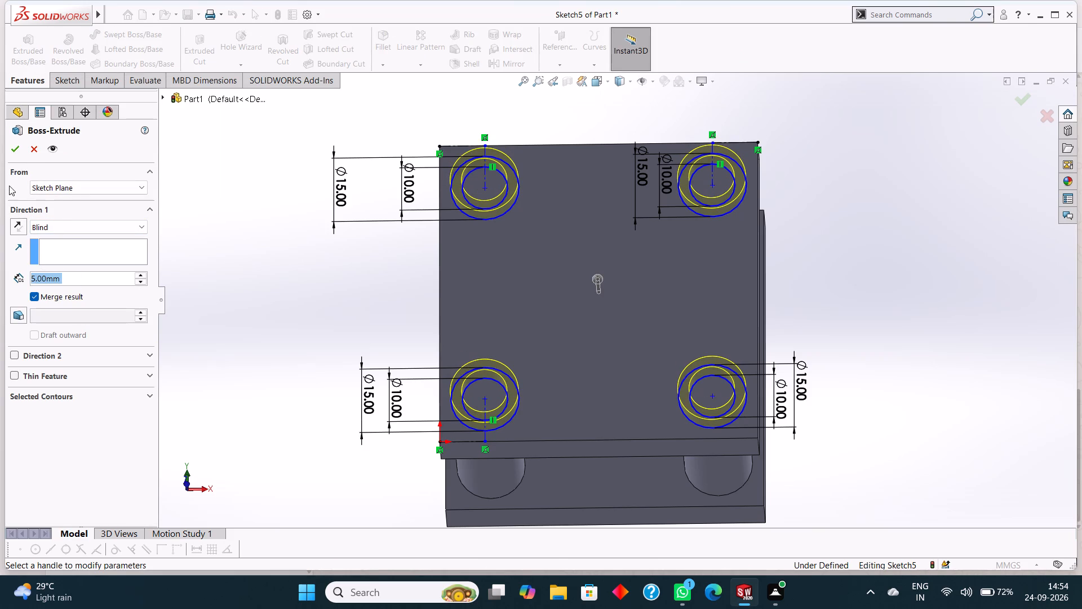
click(11, 145)
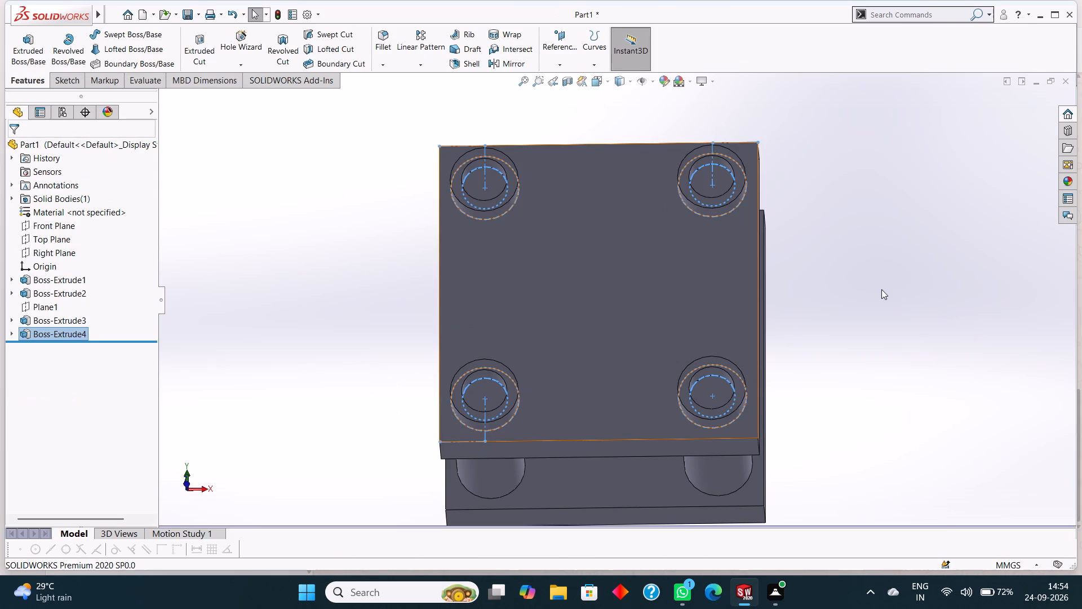
click(881, 289)
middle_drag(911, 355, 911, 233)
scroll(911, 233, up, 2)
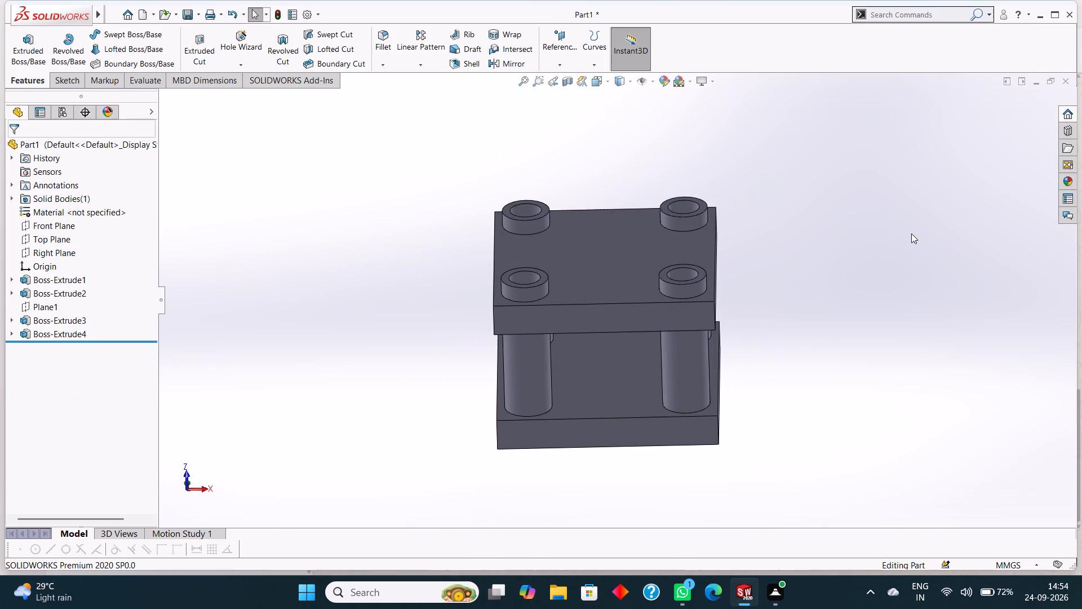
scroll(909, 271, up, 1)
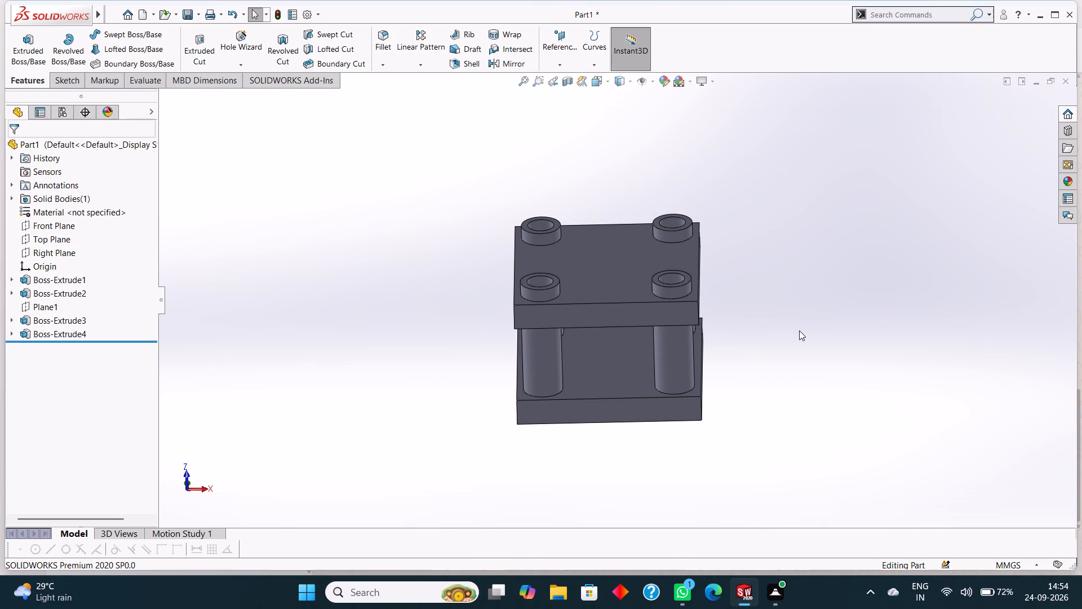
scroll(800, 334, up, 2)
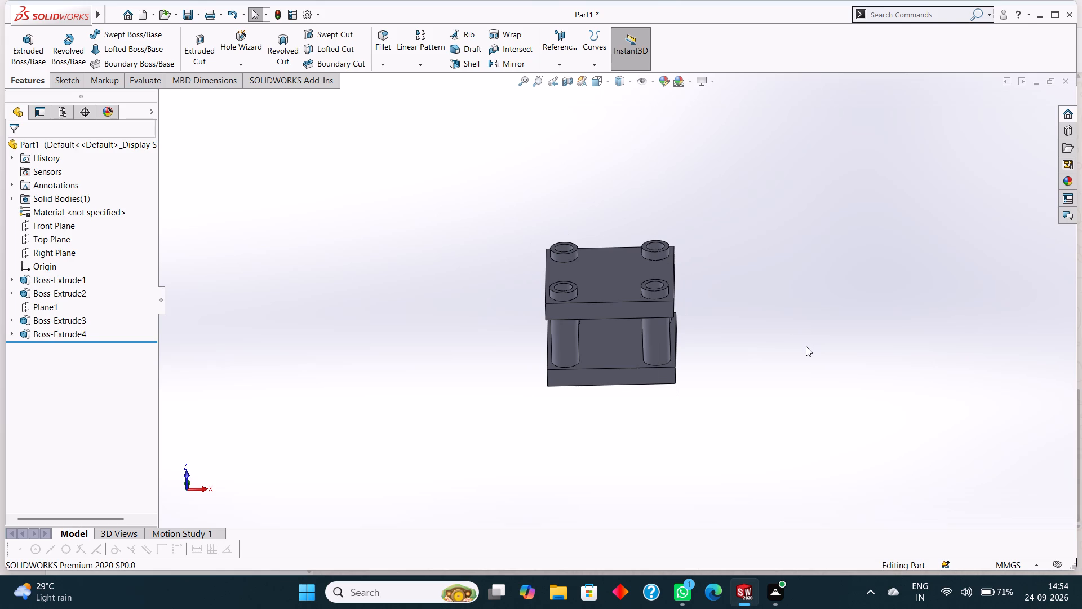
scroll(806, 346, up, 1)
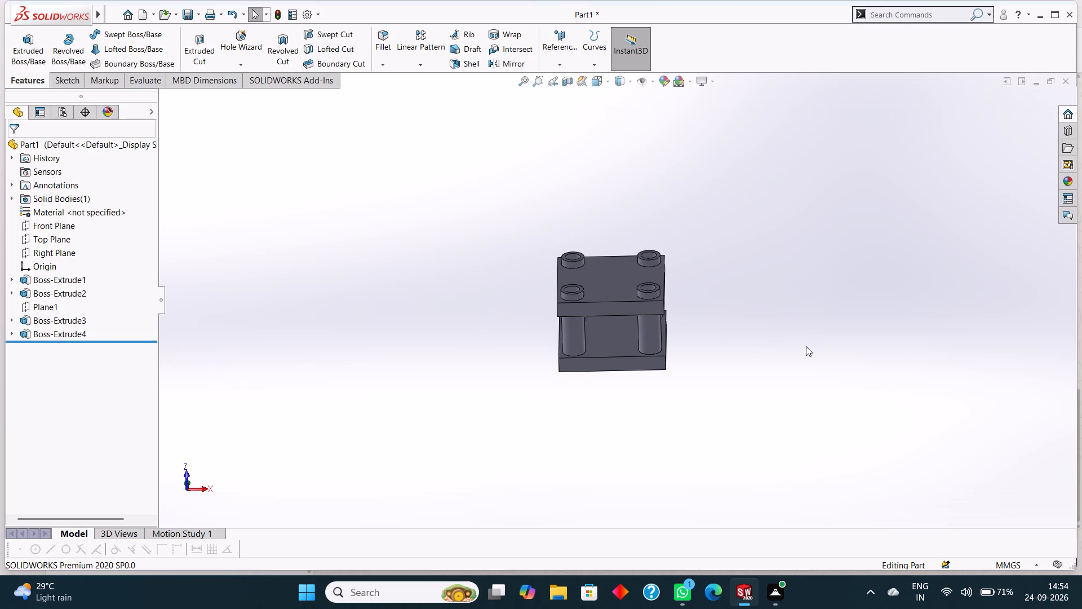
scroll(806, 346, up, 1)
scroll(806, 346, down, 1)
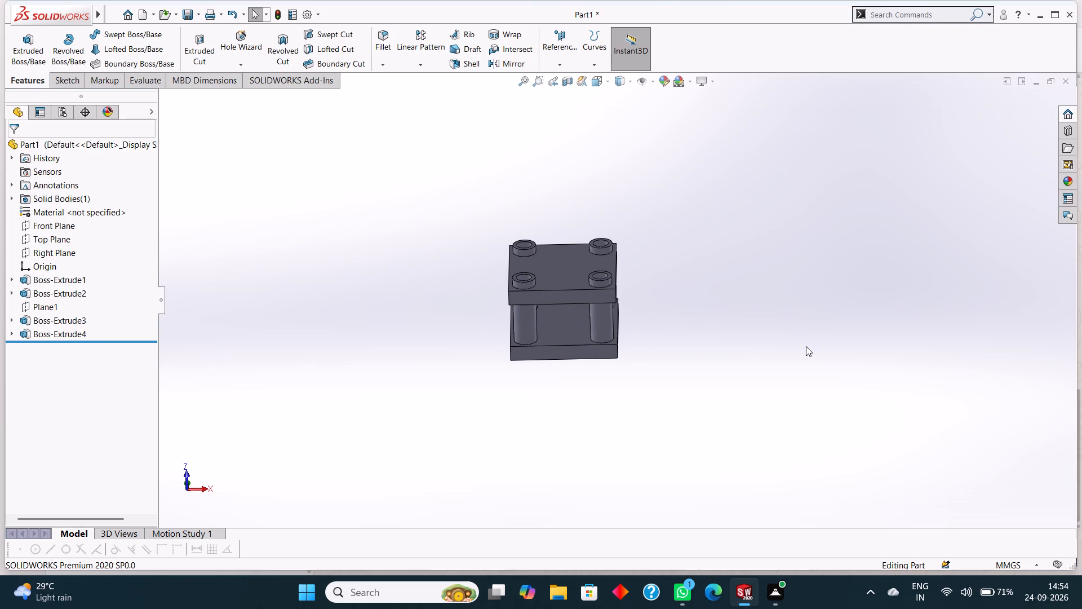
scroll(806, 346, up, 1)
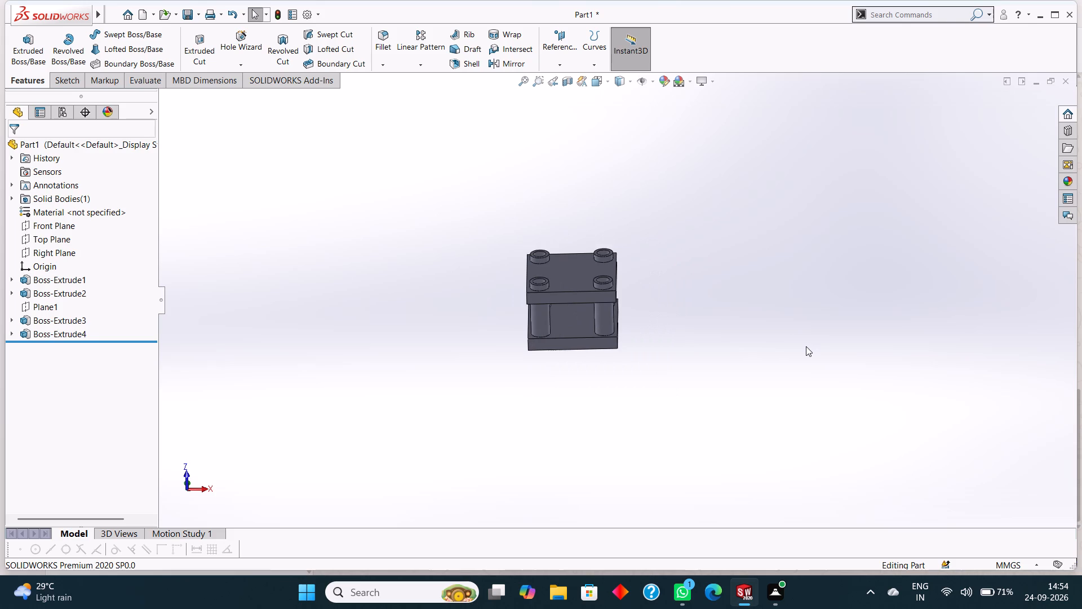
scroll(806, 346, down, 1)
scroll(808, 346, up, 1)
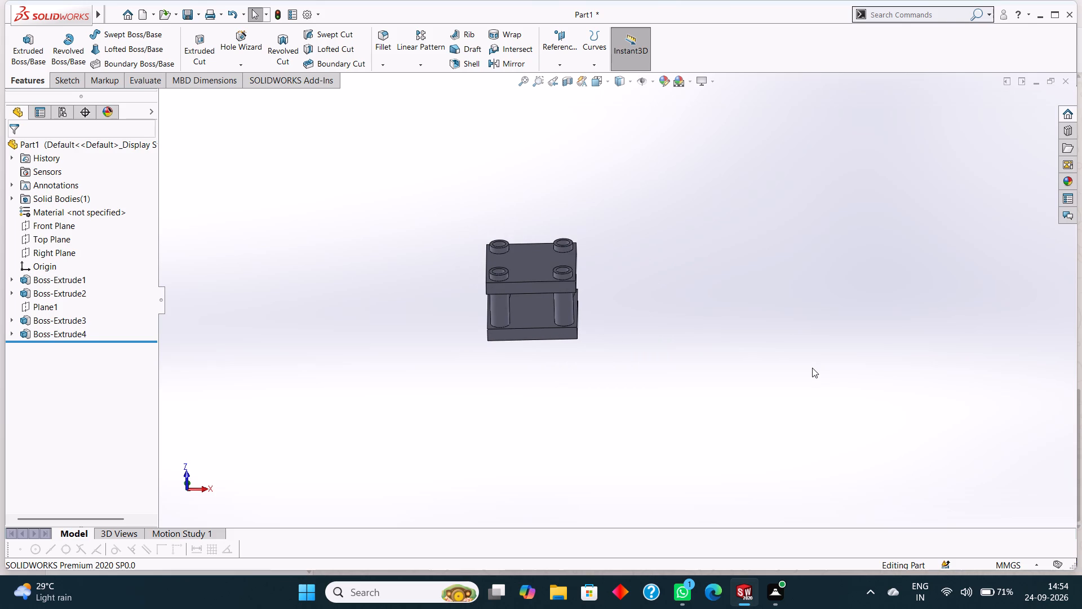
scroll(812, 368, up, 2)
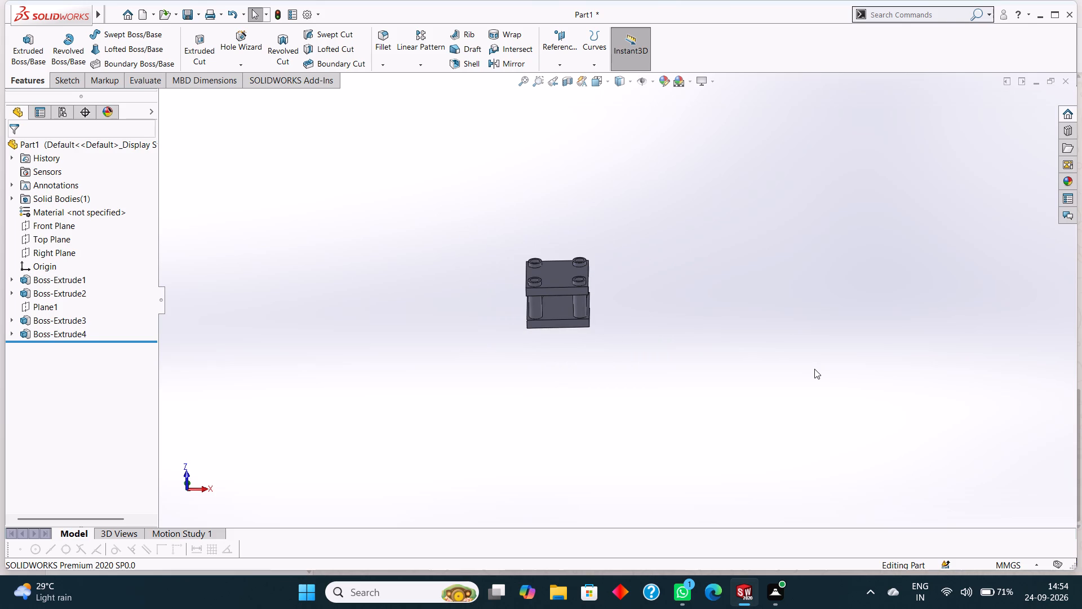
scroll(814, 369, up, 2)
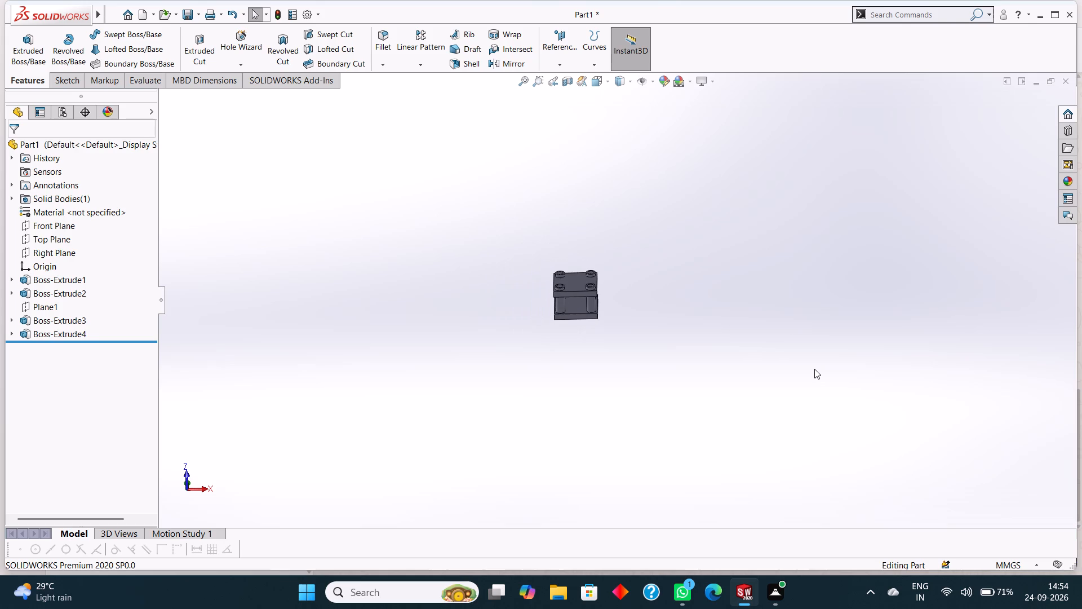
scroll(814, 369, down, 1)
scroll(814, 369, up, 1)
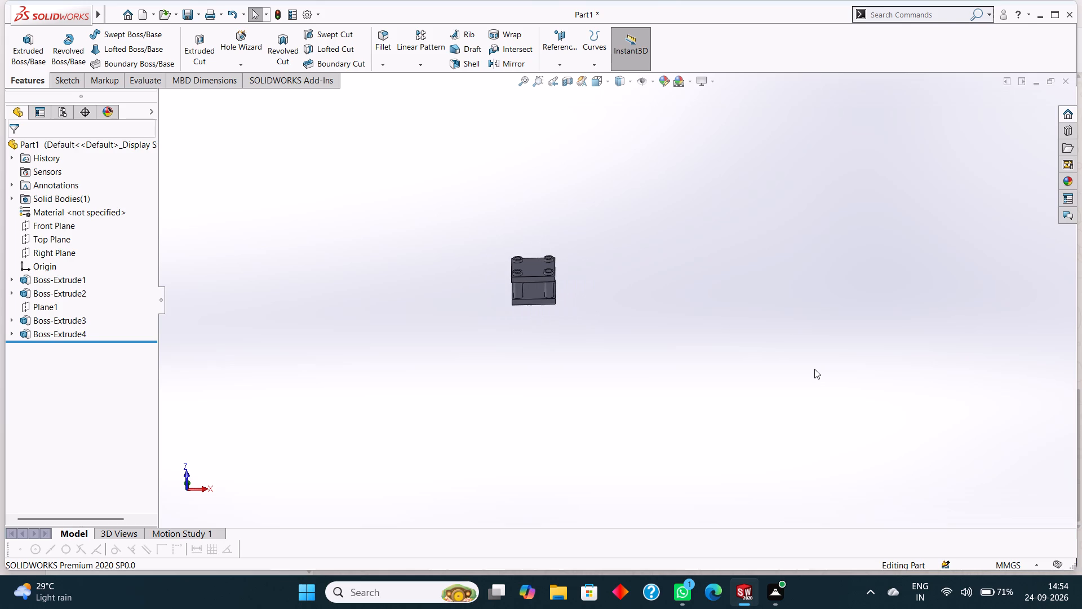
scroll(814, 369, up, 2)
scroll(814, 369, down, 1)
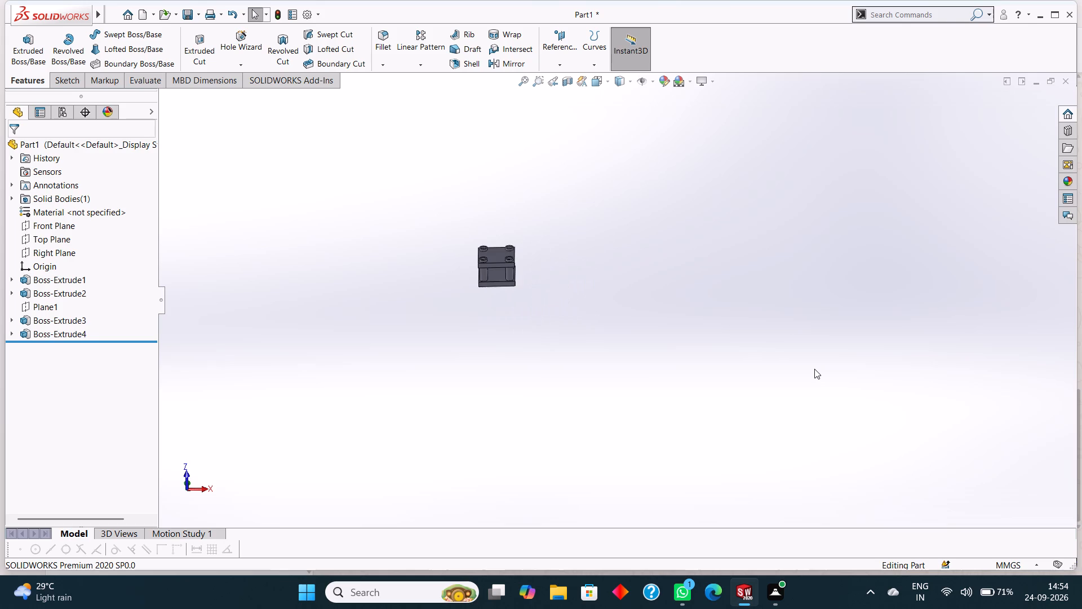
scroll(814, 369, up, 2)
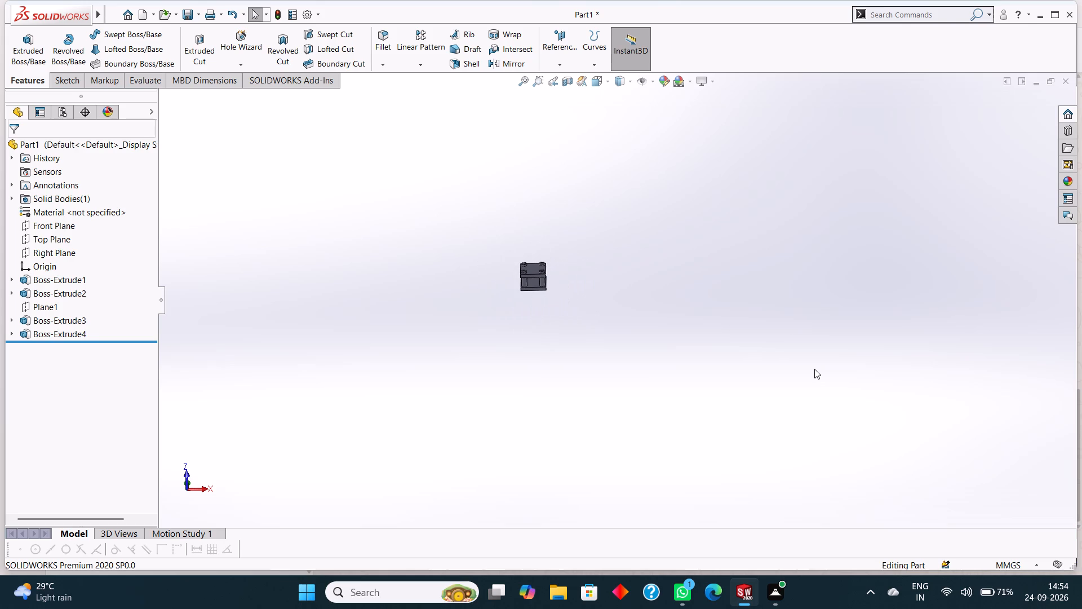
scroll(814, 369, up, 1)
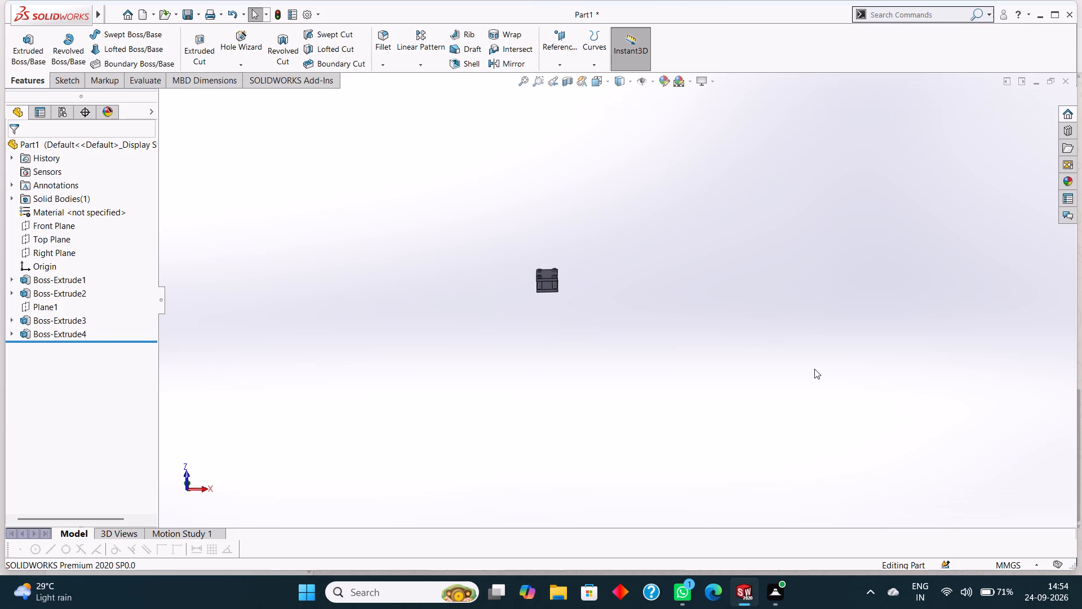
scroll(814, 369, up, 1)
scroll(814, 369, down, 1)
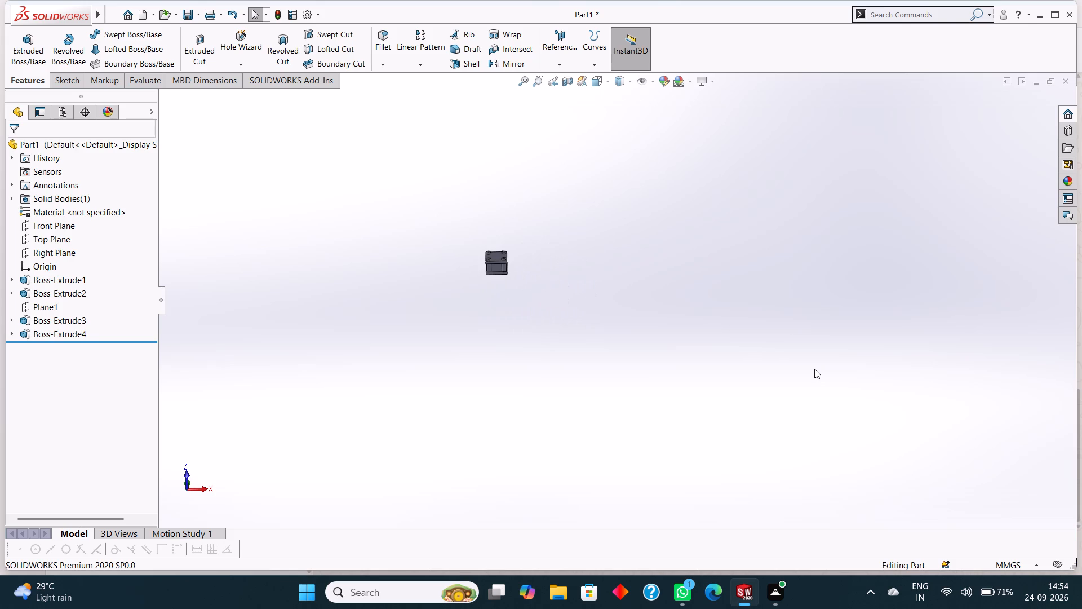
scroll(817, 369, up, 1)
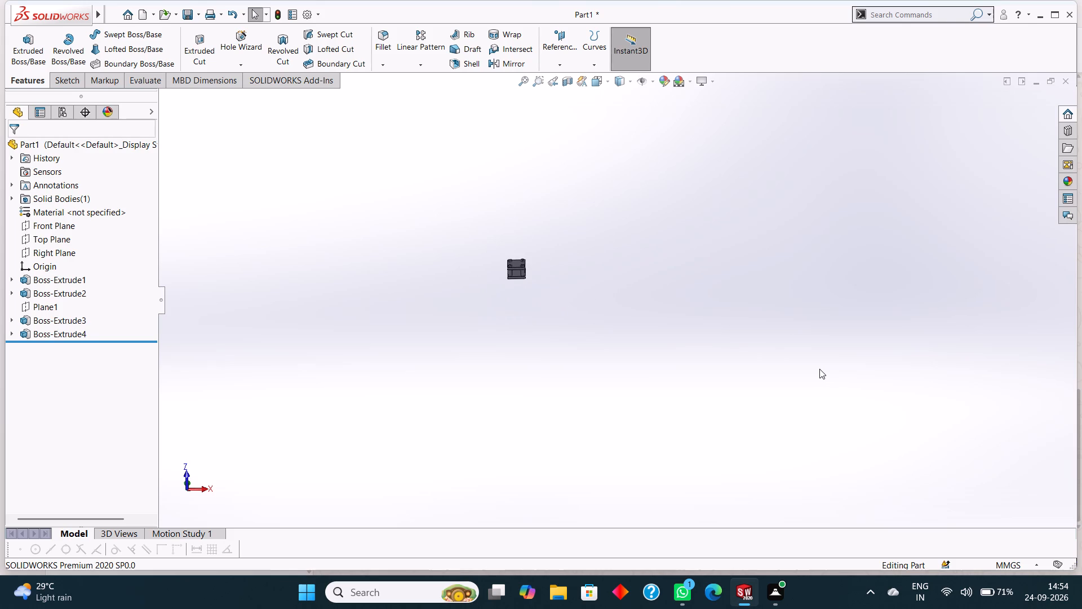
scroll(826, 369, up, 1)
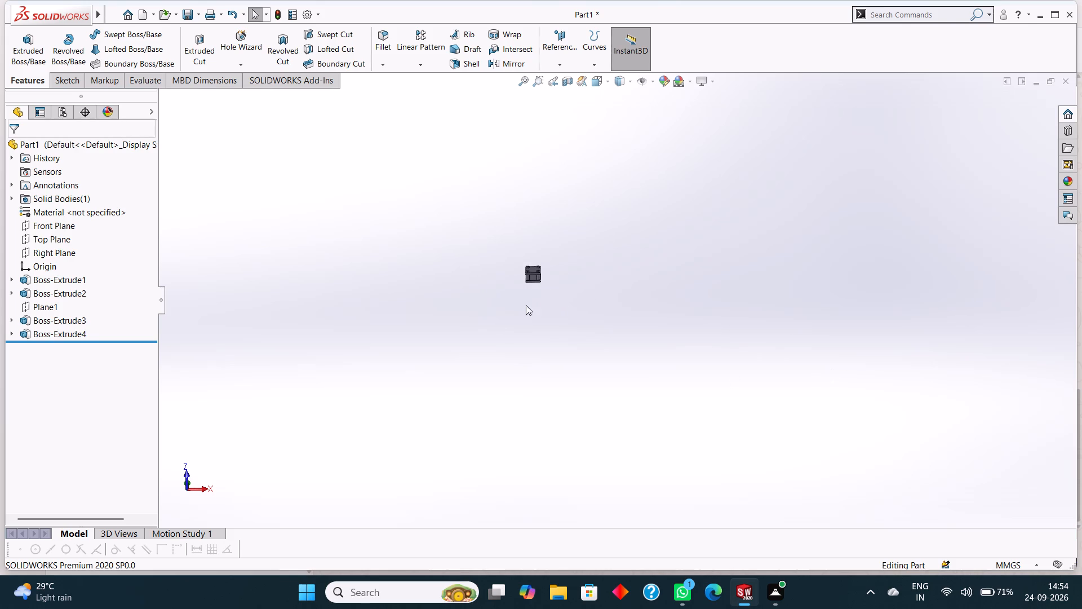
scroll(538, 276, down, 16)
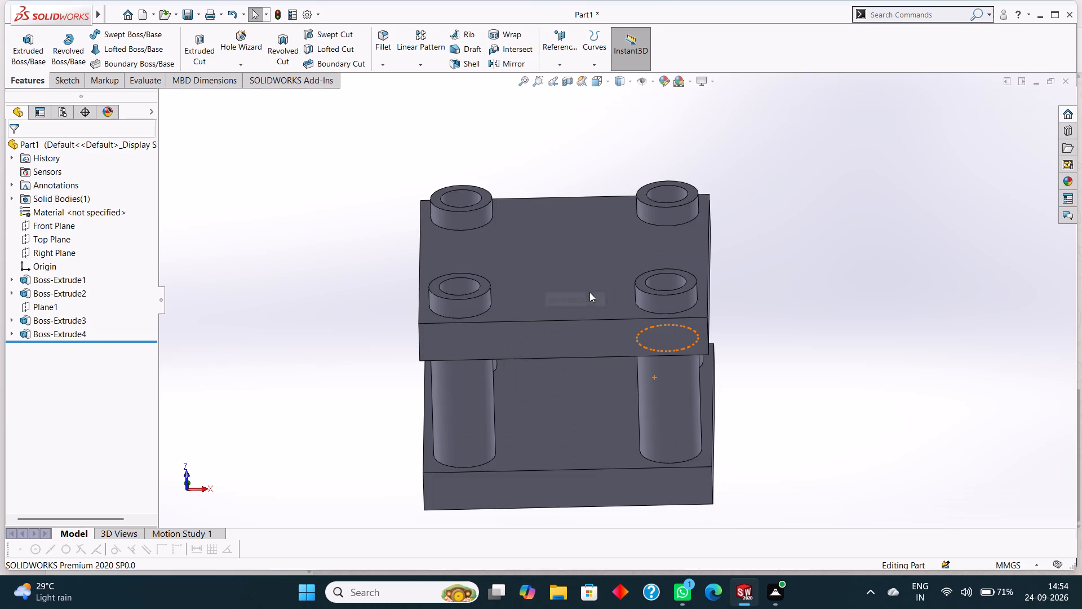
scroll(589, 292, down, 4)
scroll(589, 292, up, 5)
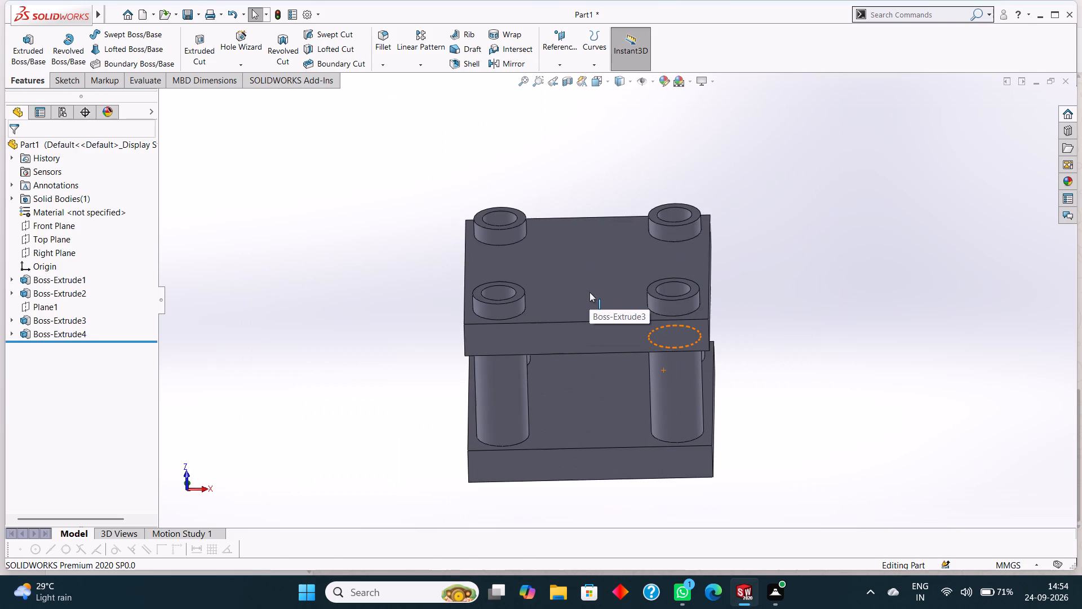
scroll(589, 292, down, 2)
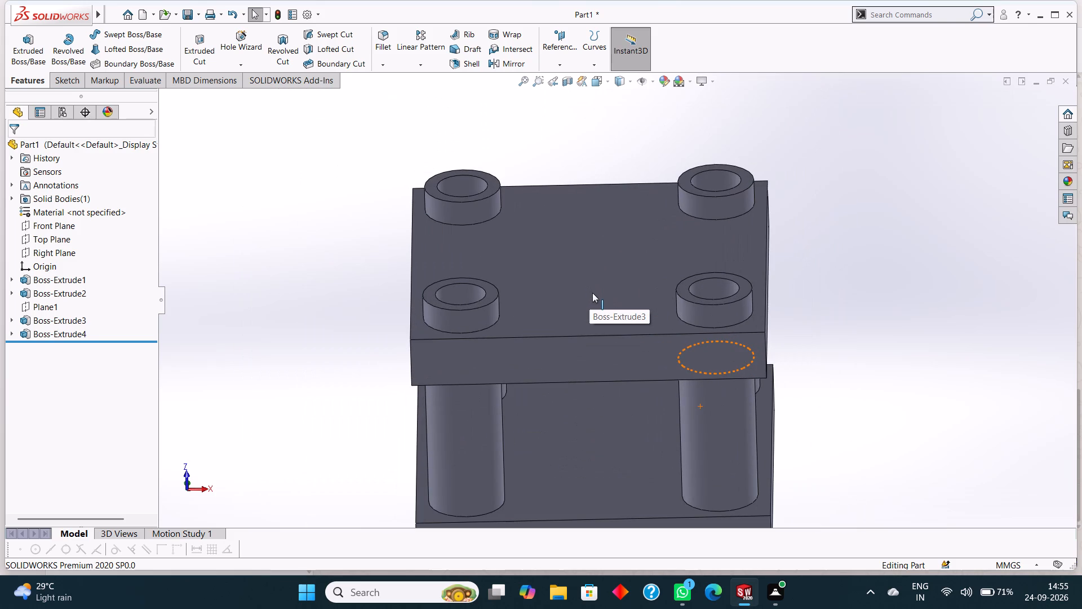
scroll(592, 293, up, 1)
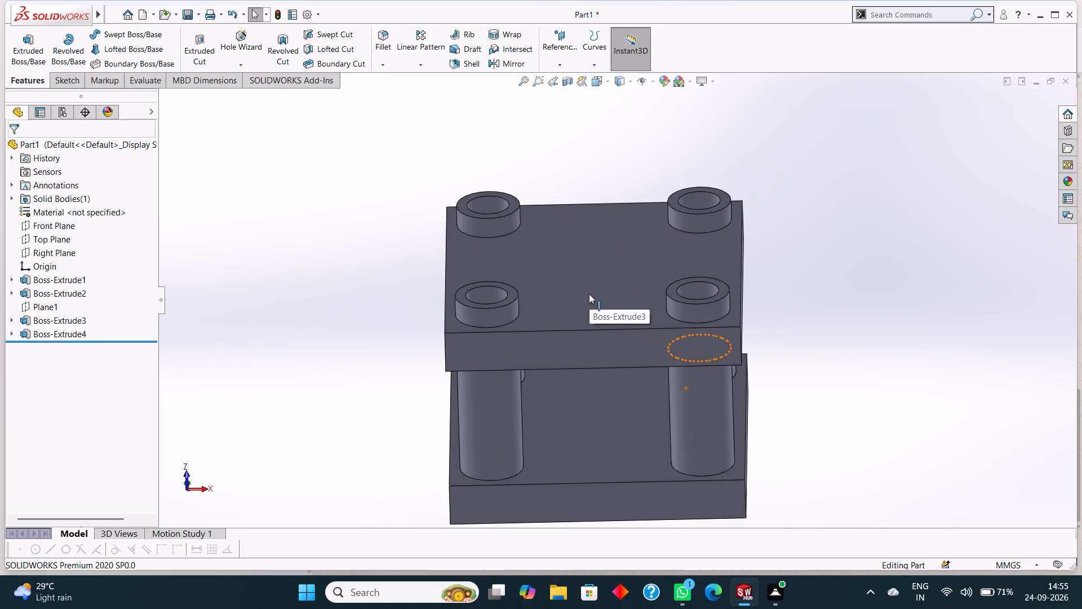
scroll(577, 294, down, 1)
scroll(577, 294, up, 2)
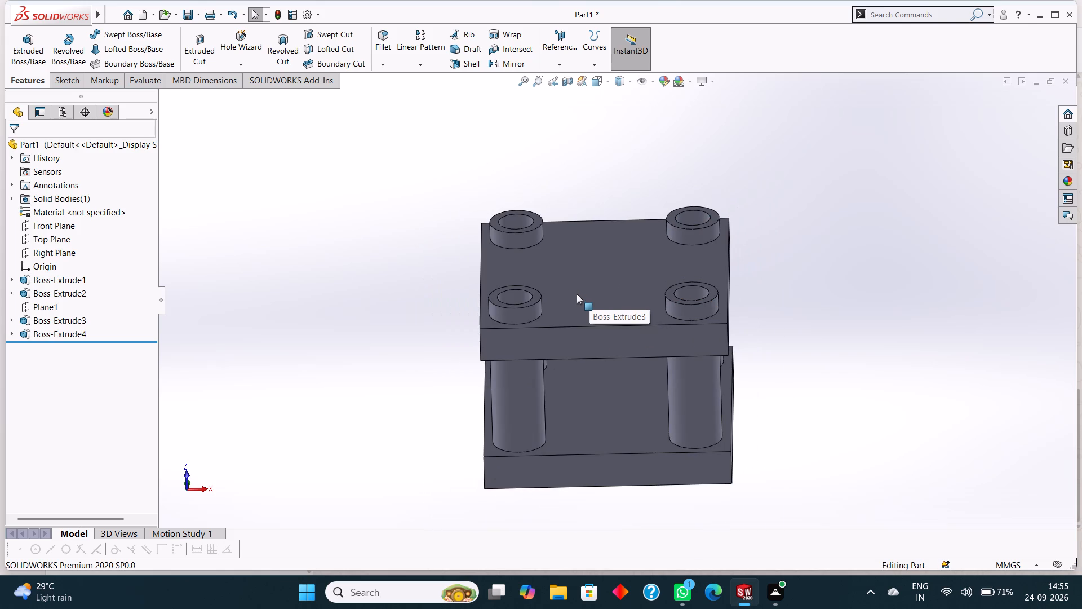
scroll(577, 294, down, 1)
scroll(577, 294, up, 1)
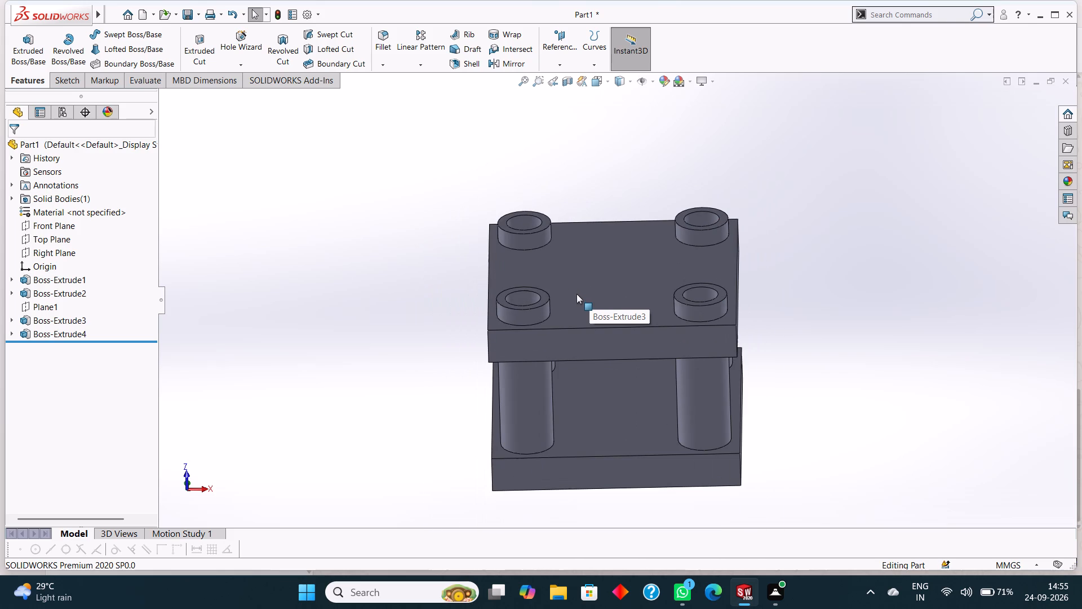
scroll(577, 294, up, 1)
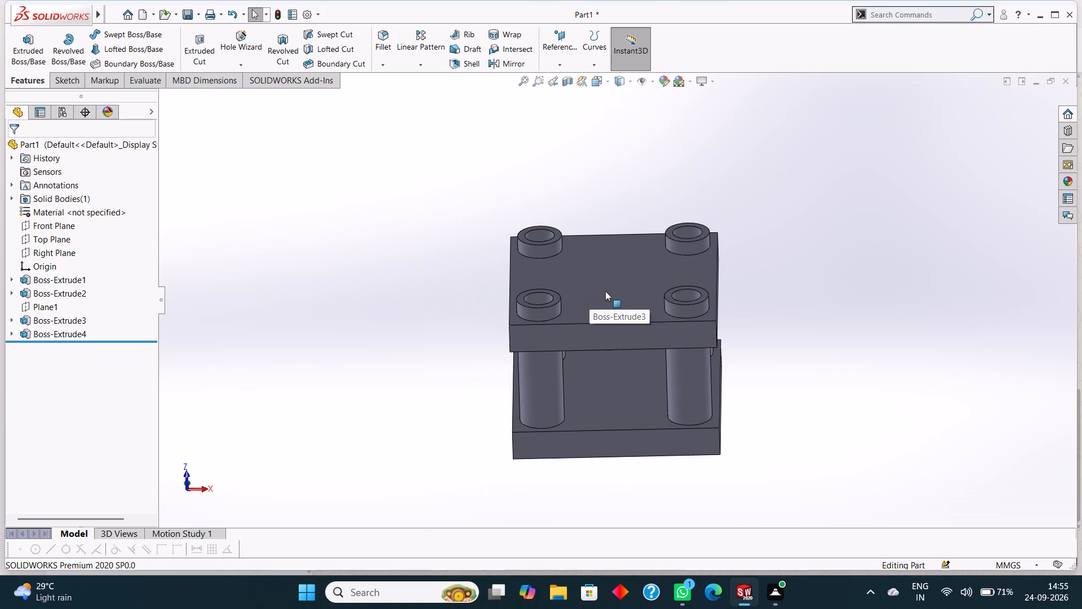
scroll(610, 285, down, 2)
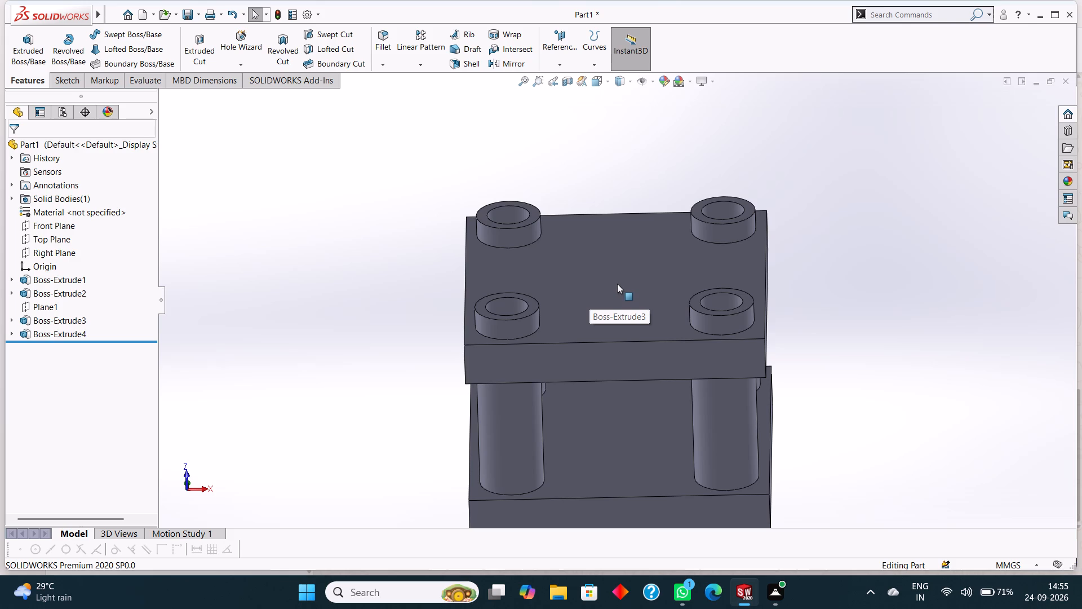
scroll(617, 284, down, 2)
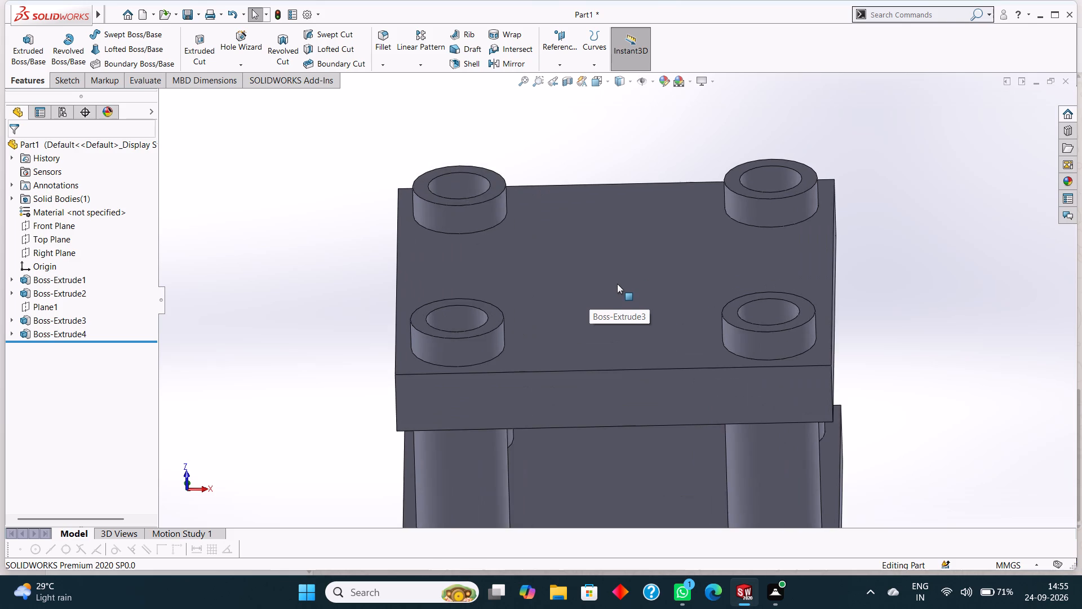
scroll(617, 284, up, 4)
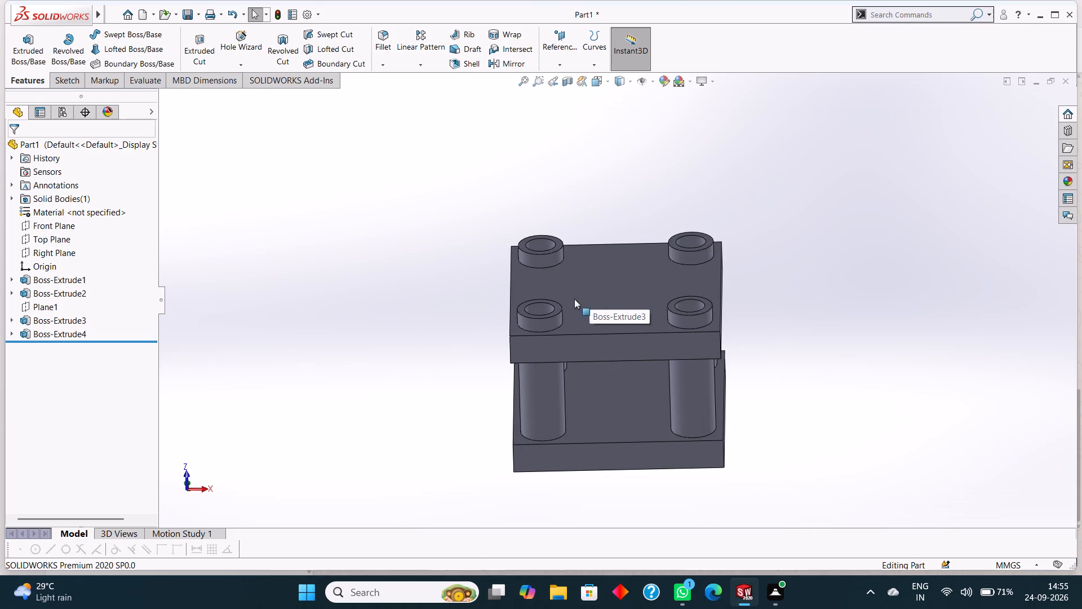
Start a new sketch on the block's top face, between the four rings.
click(602, 280)
right_click(606, 281)
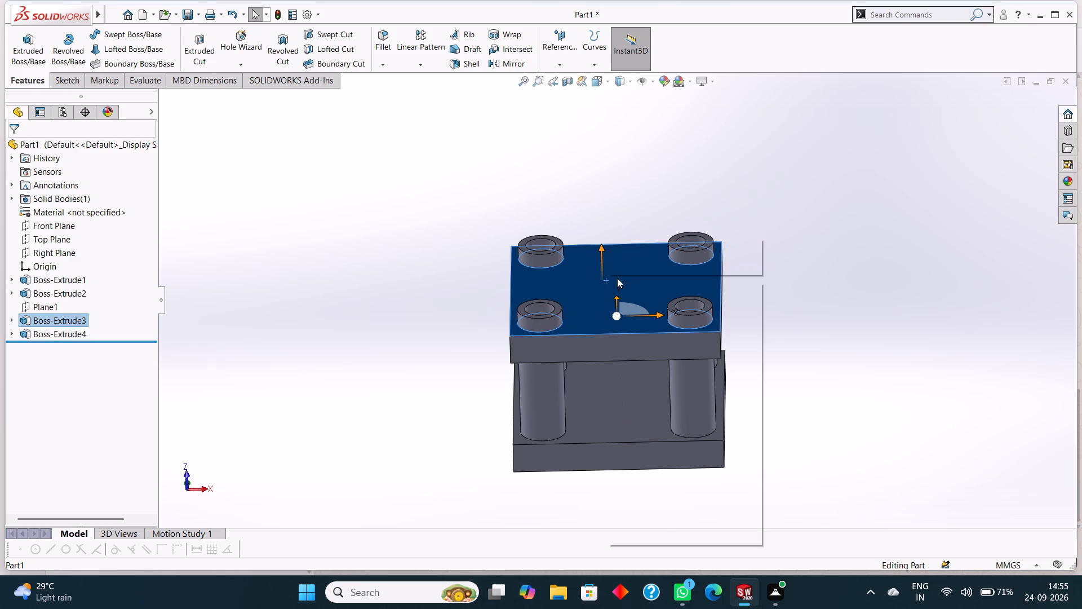
click(629, 264)
key(Escape)
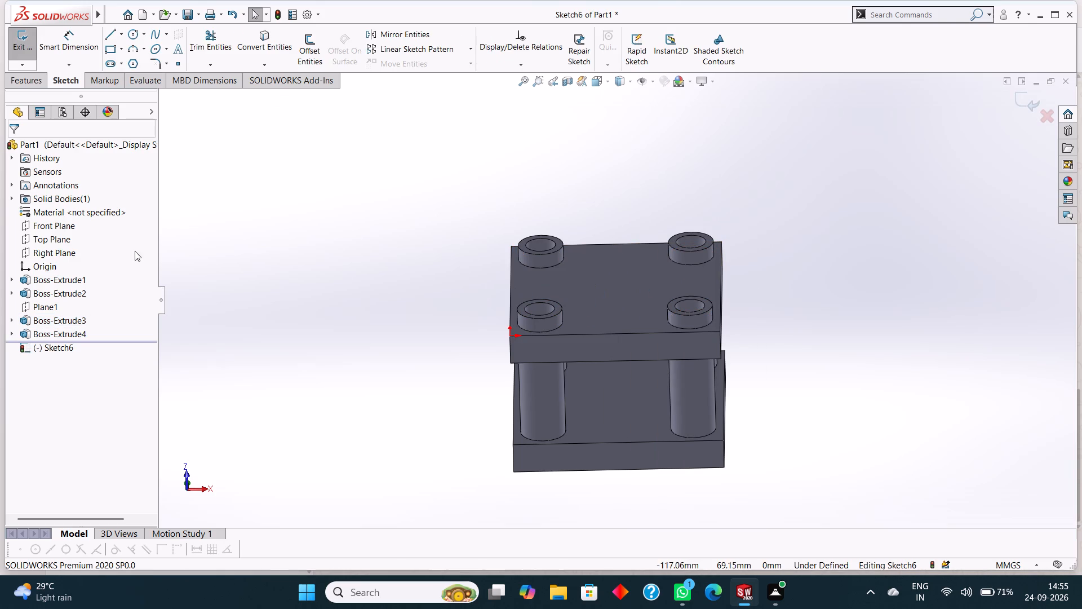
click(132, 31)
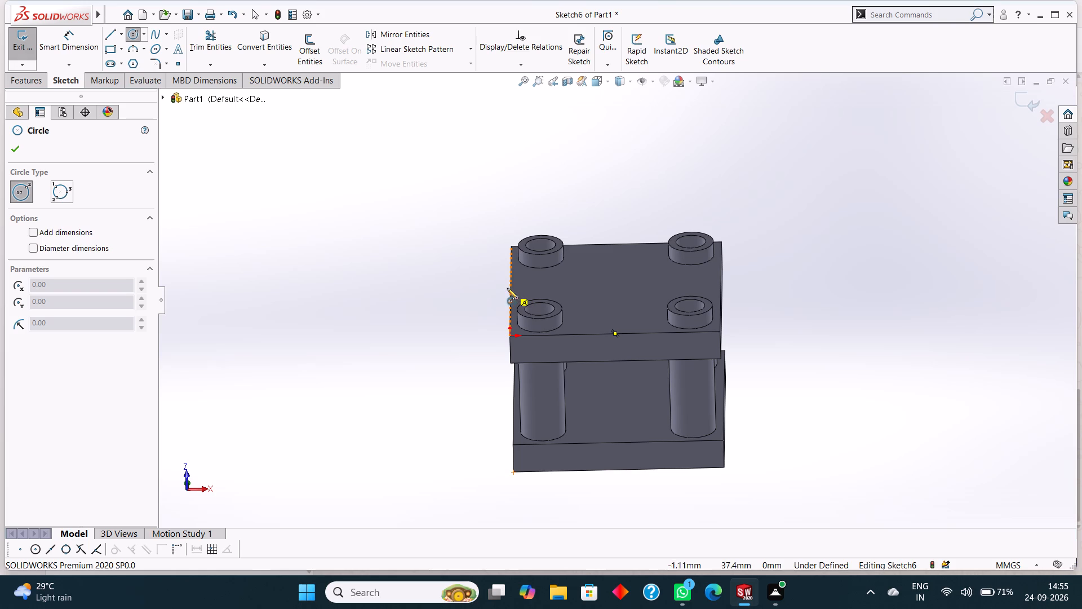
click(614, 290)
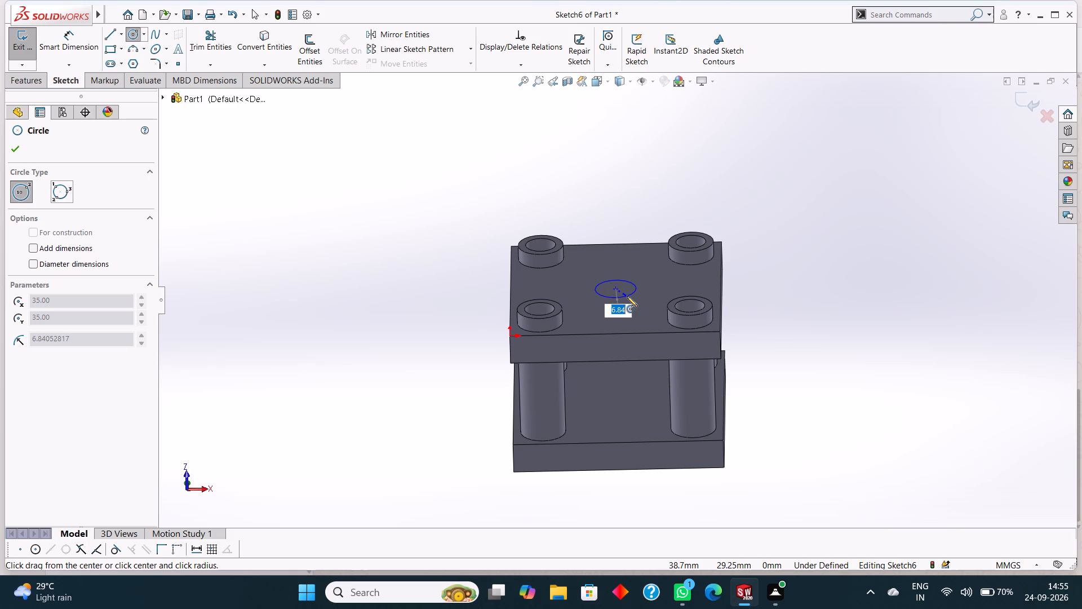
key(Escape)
Sketch two concentric circles, radii about 5.5 mm and 9 mm, at the centre of the block's top face, X 35 mm, Y 35 mm.
click(625, 283)
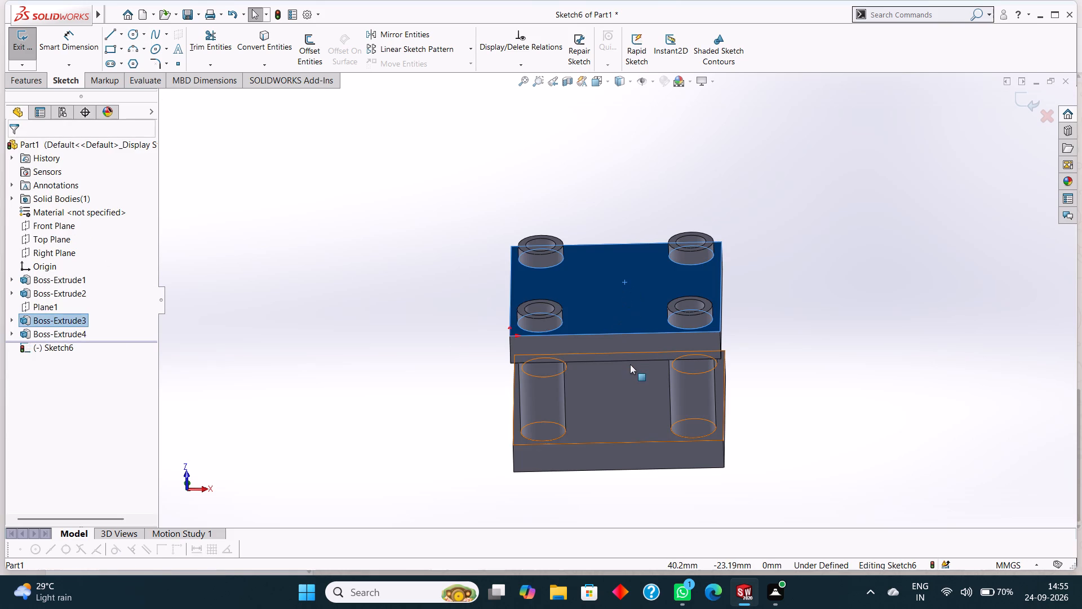
key(ctrl+8)
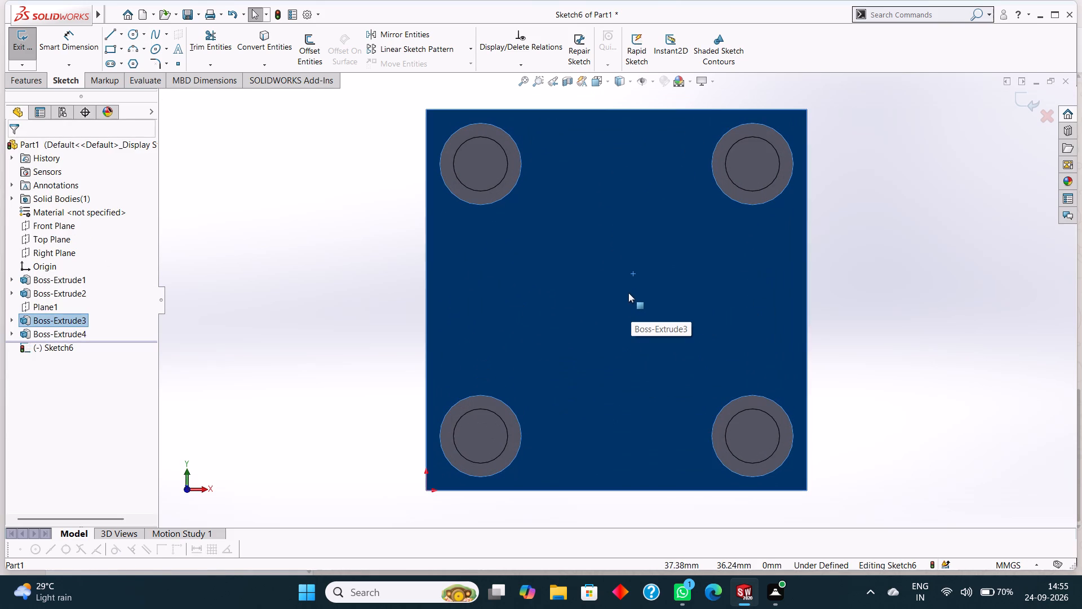
key(Escape)
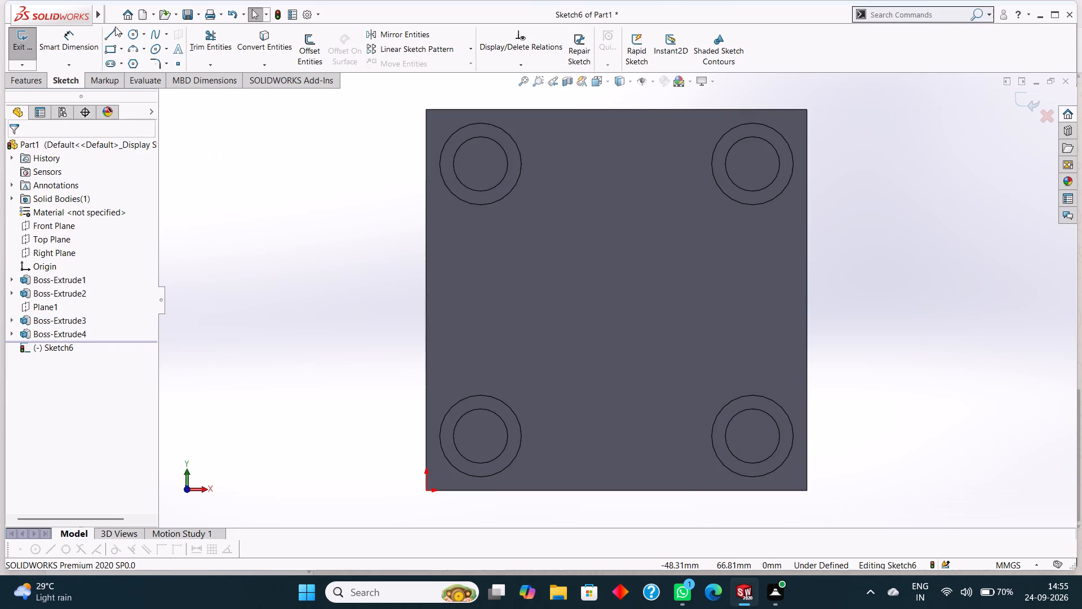
click(136, 29)
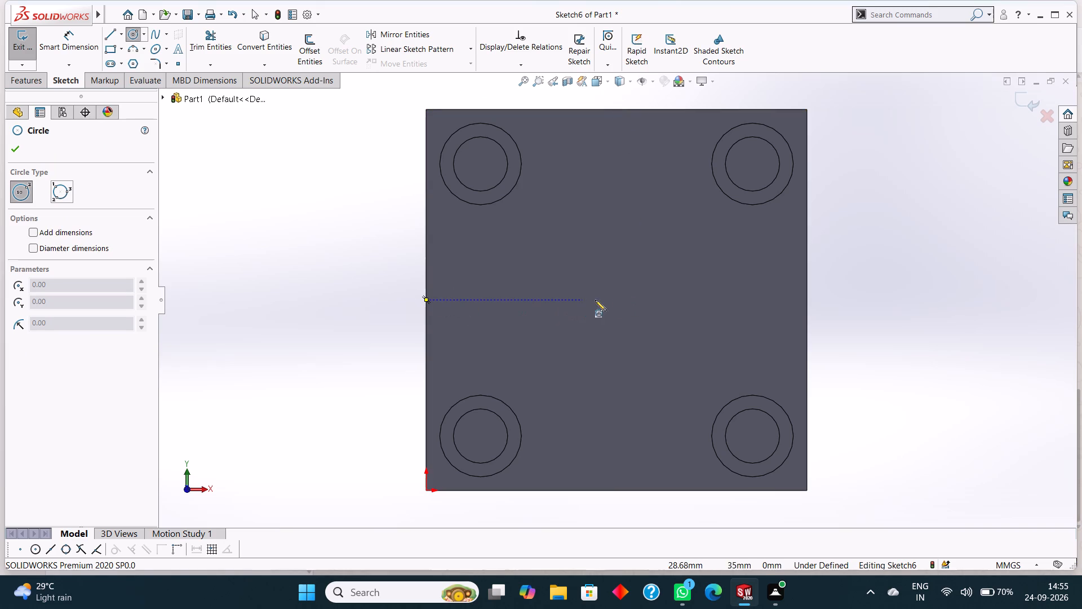
click(617, 302)
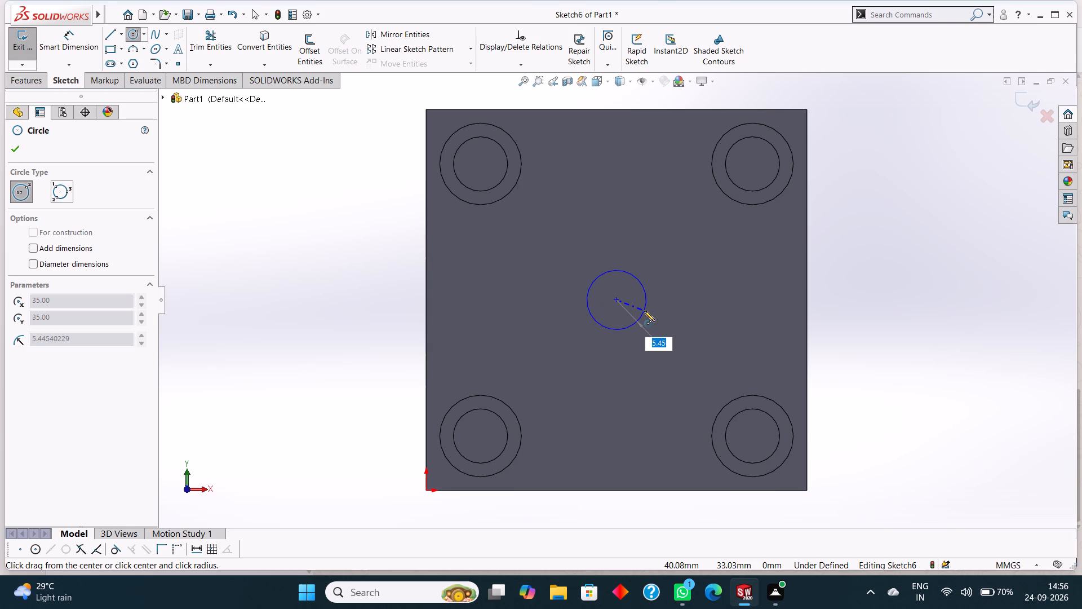
click(646, 300)
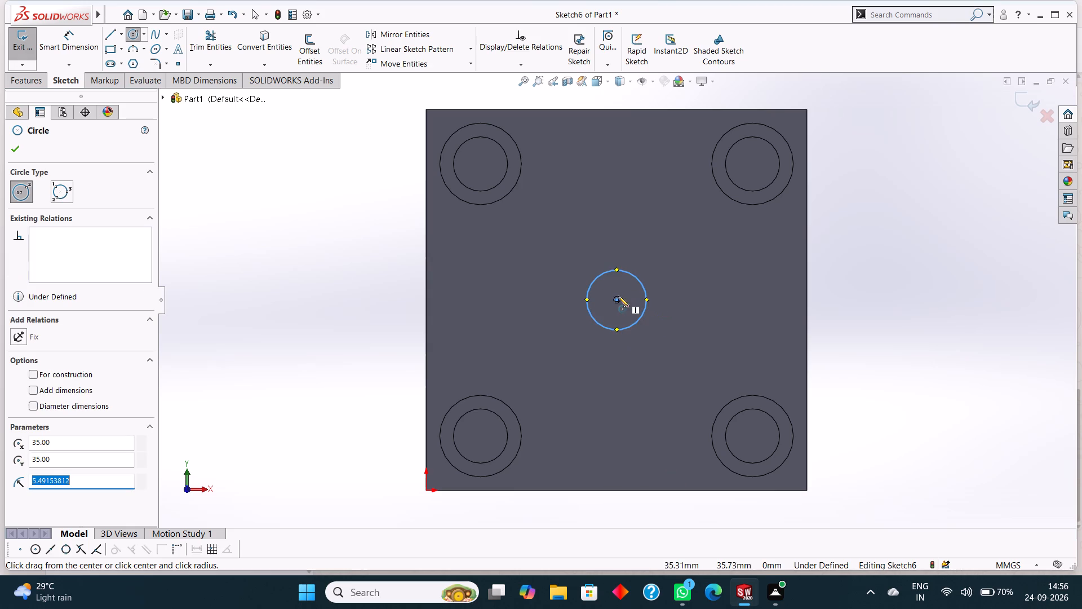
click(618, 301)
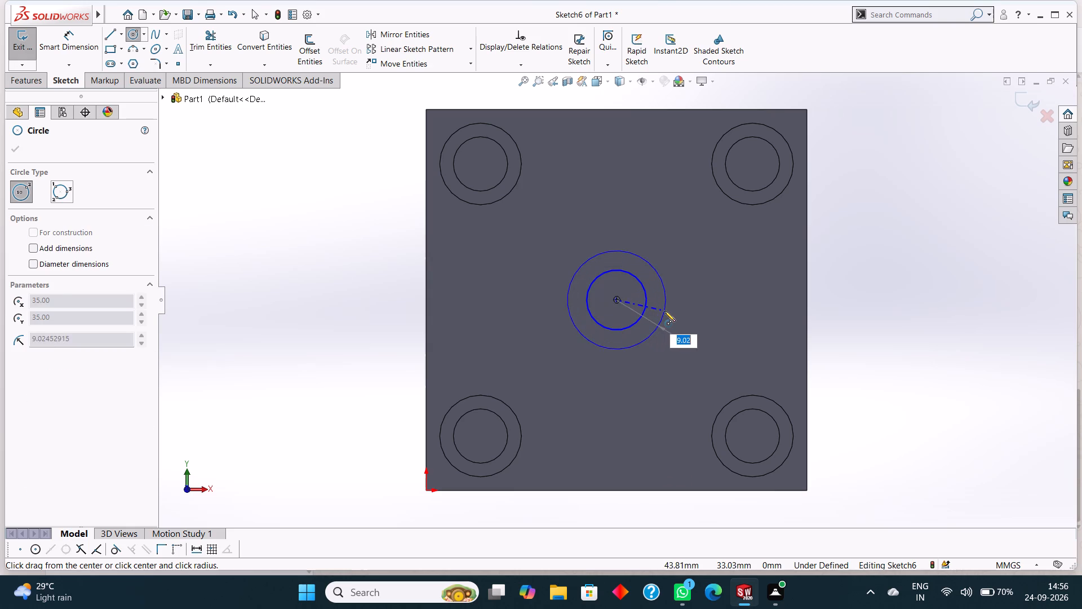
click(664, 311)
click(17, 149)
Dimension the central concentric circles with diameters of 30 mm for the outer and 22 mm for the inner.
click(58, 46)
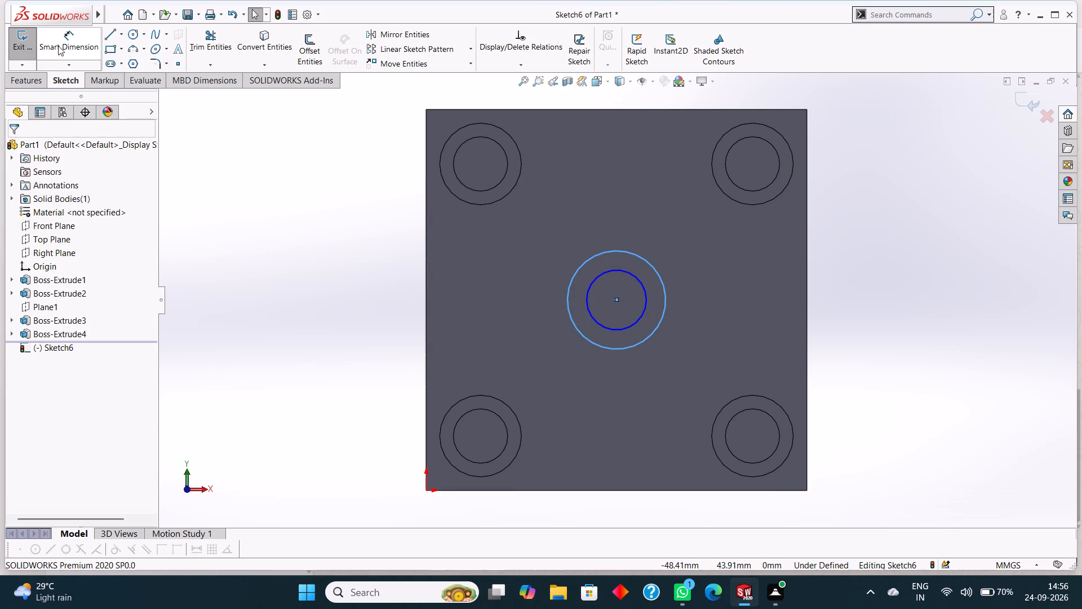
click(656, 270)
click(707, 280)
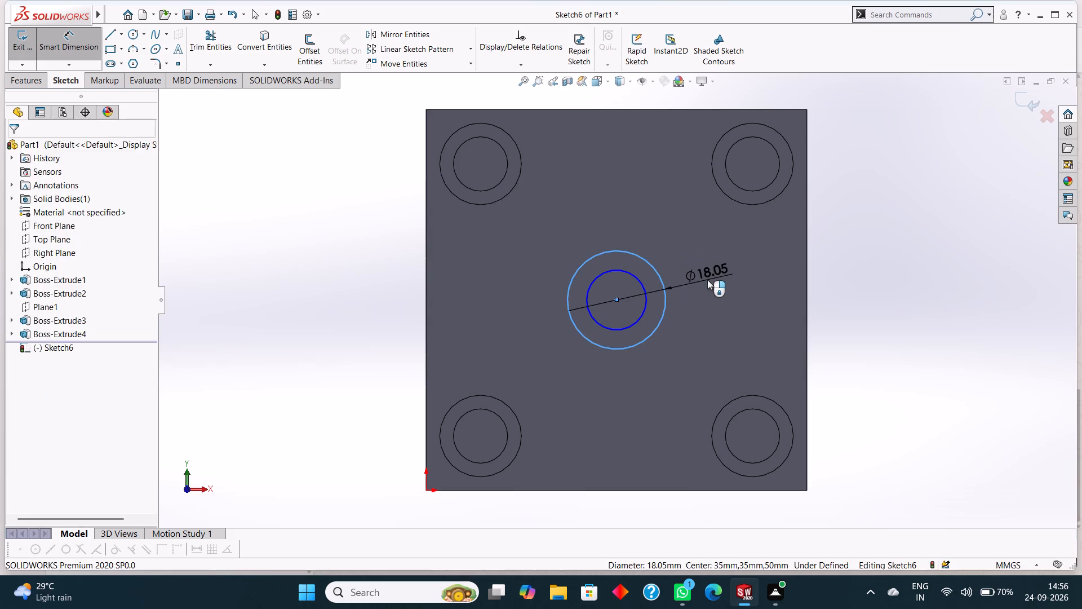
text(30)
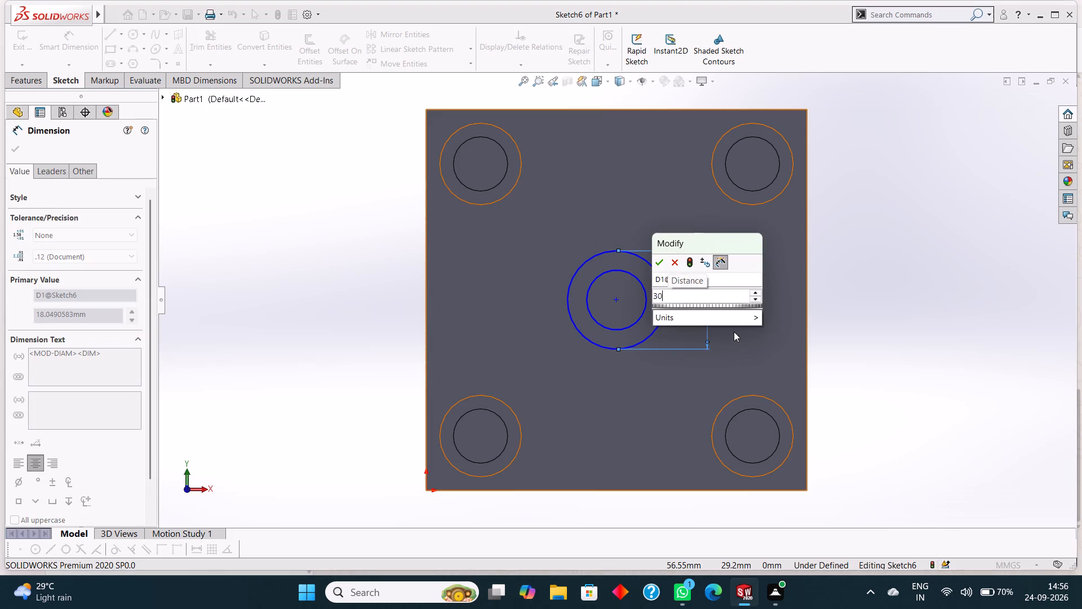
key(Return)
click(645, 289)
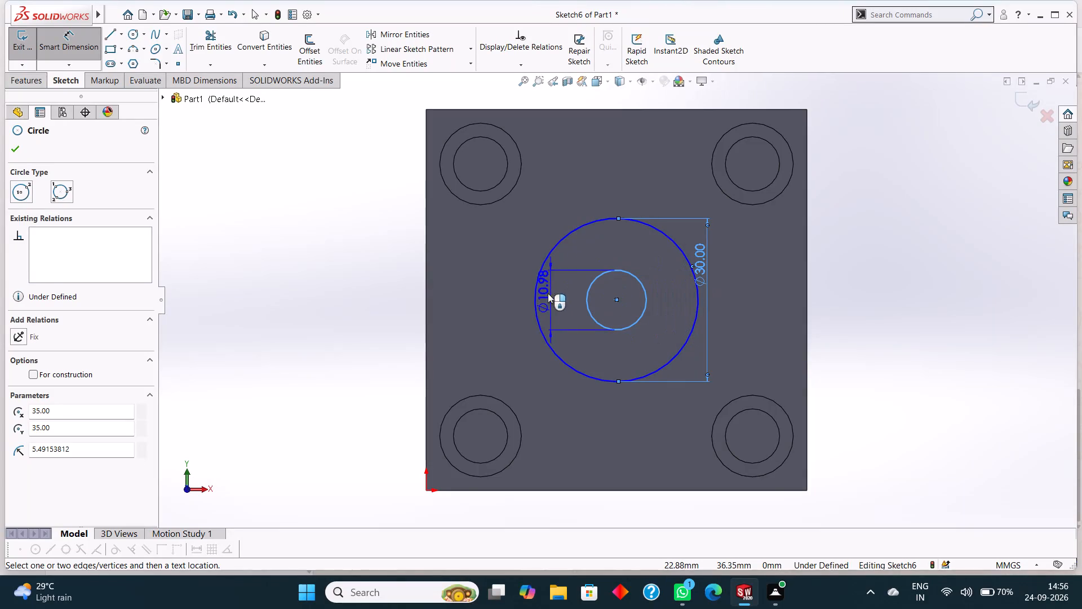
click(517, 293)
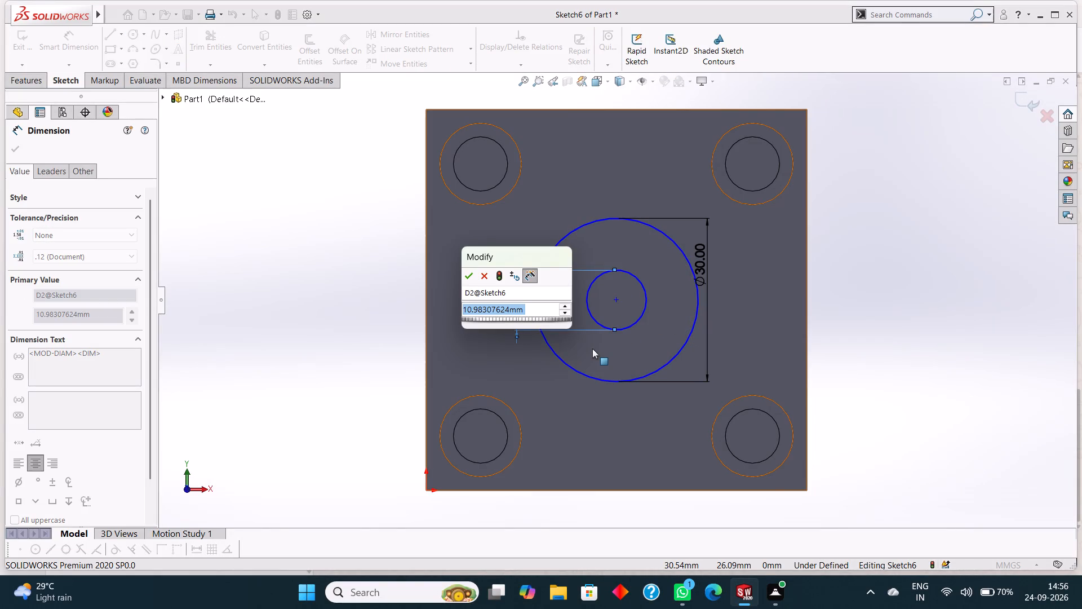
text(22)
key(Return)
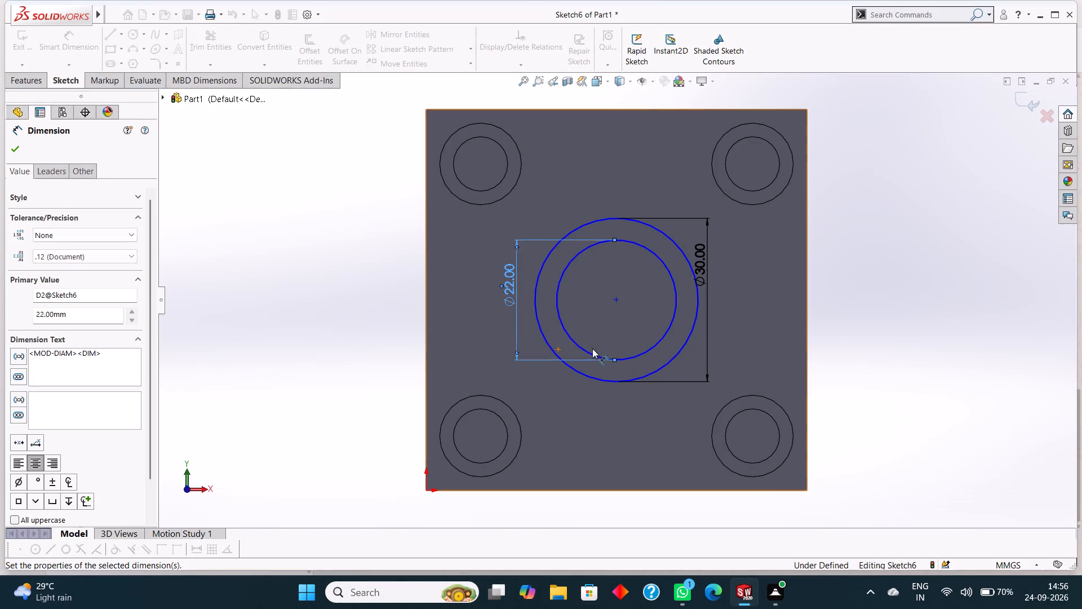
click(17, 155)
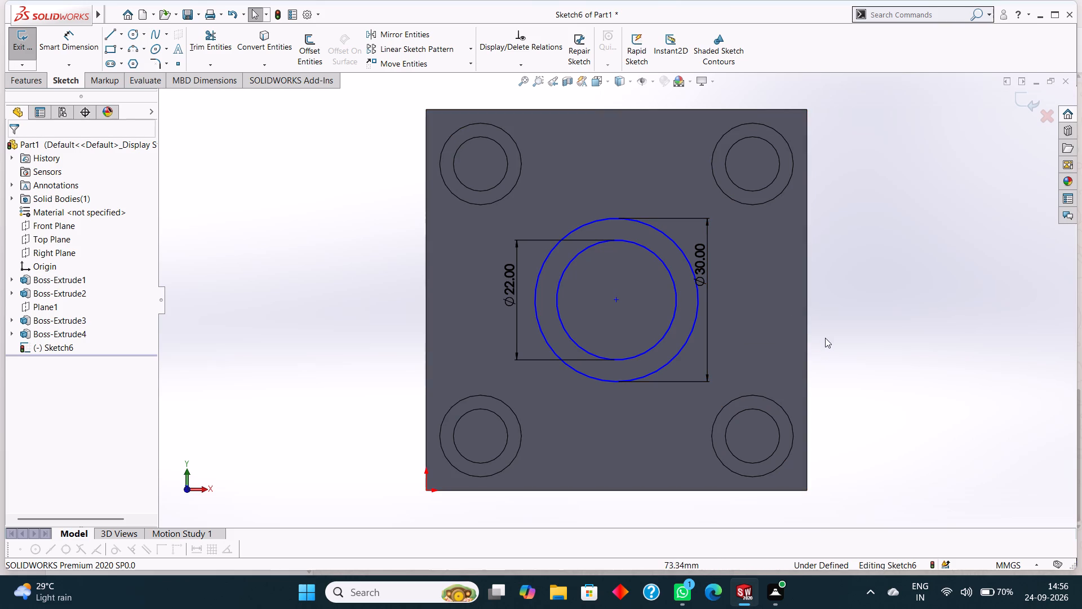
Extrude the central concentric-circle profile as a 20 mm blind boss from the block's top face, merged with the body.
middle_drag(834, 390, 834, 390)
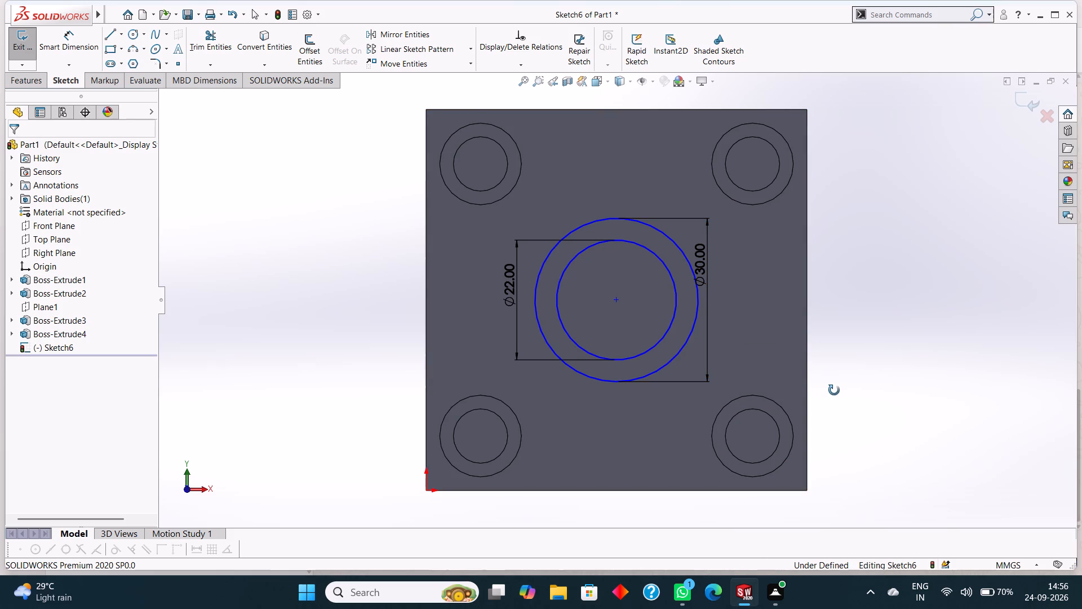
middle_drag(834, 390, 844, 196)
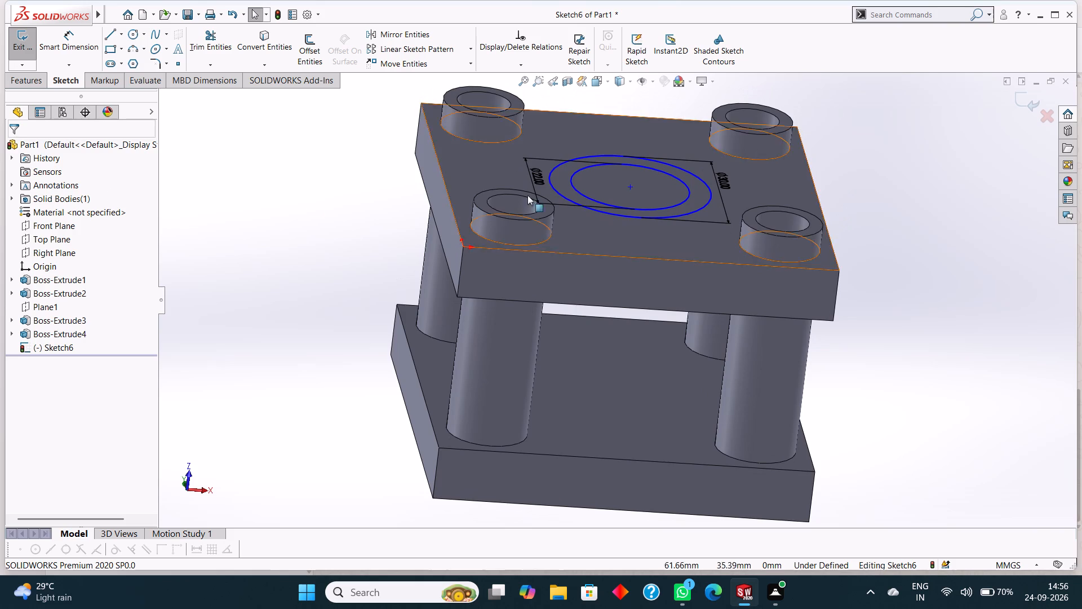
click(32, 87)
click(36, 51)
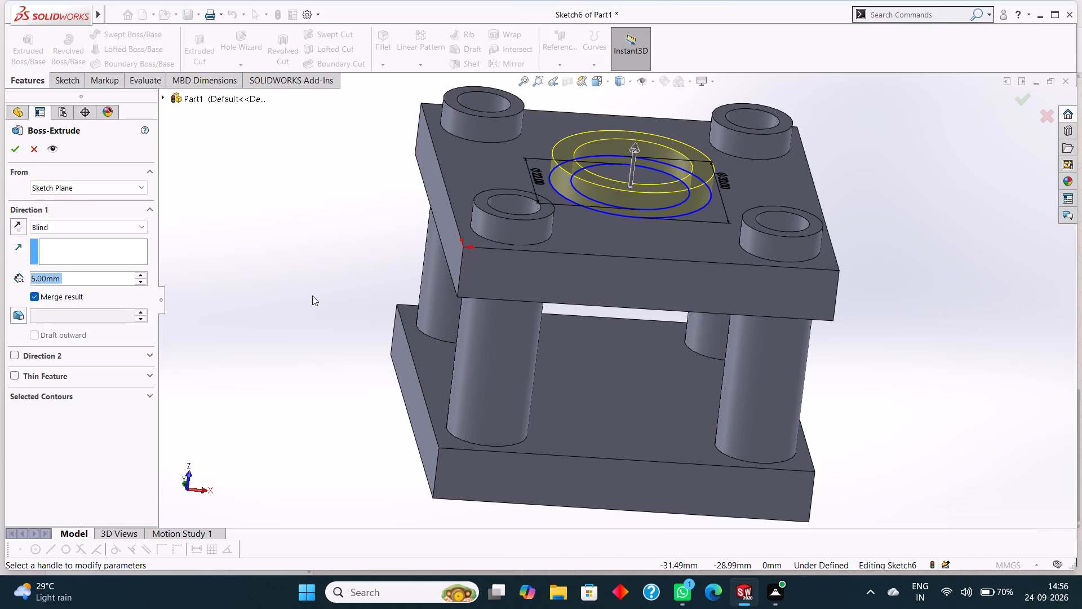
text(20)
key(Return)
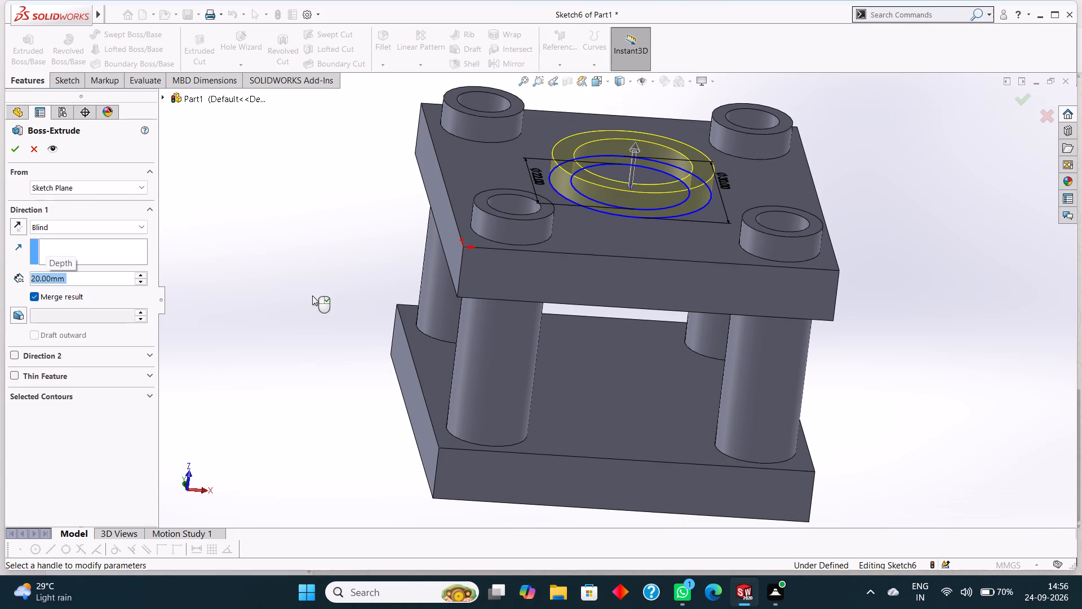
scroll(312, 295, up, 1)
click(11, 147)
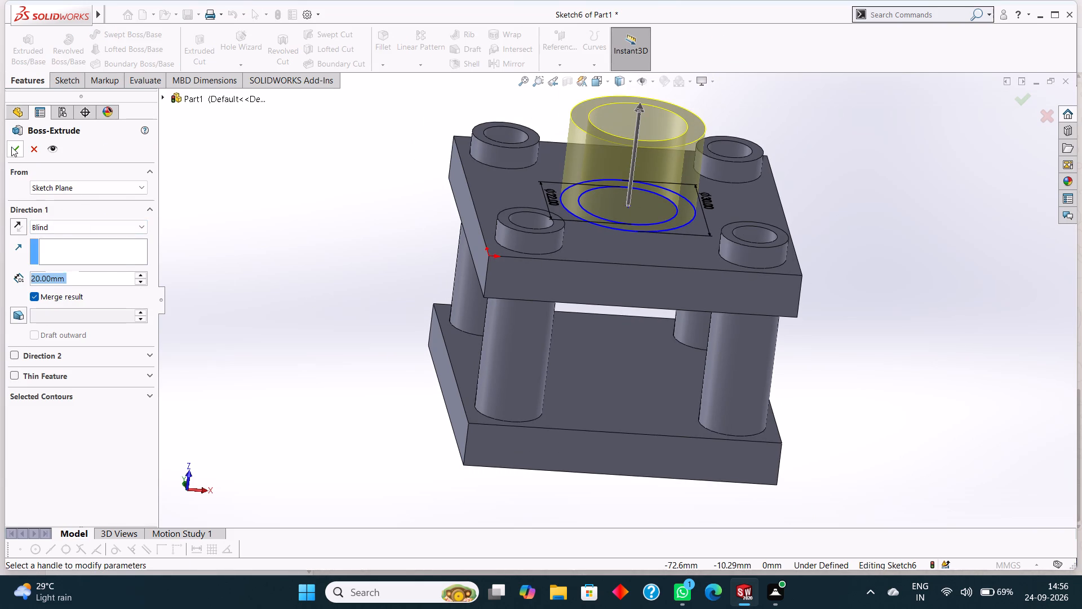
scroll(854, 315, up, 1)
click(918, 311)
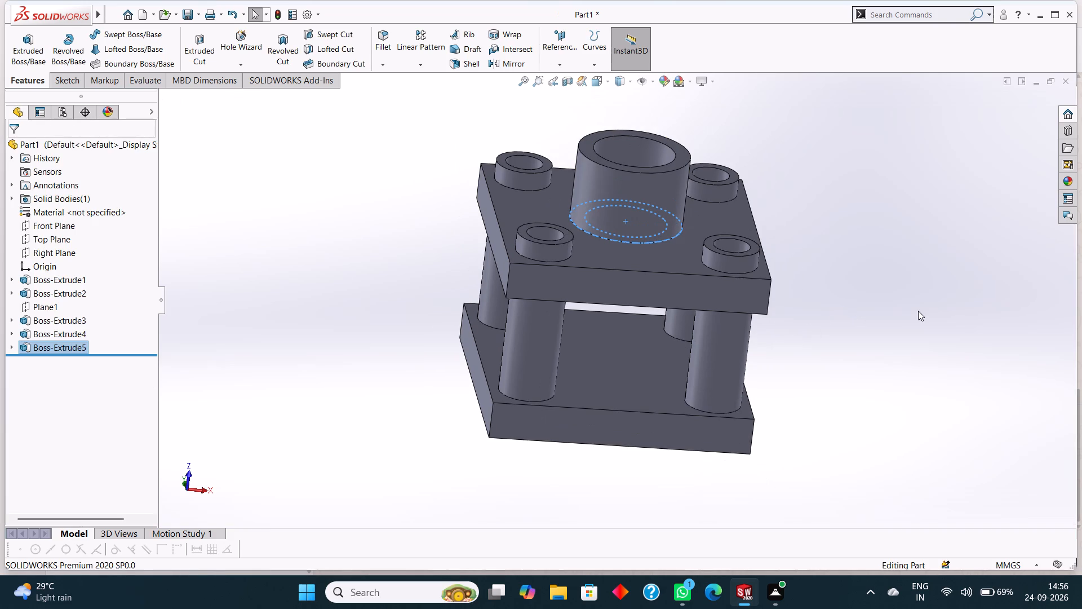
Examine the whole model from above and from underneath, including the central boss, rings, posts and base plate.
scroll(918, 310, up, 3)
scroll(879, 296, down, 2)
scroll(879, 296, up, 1)
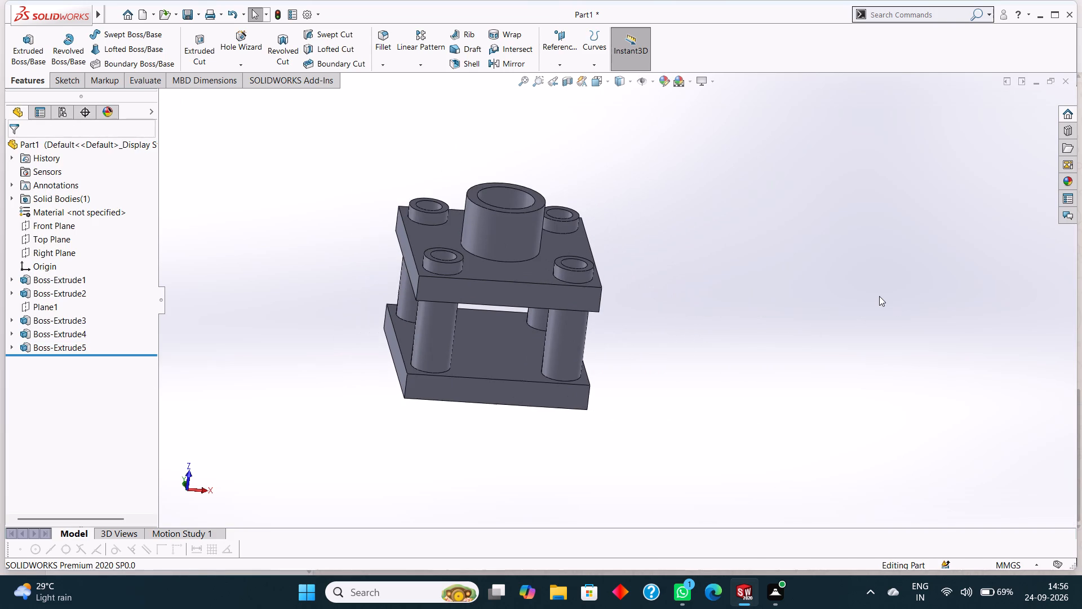
scroll(788, 308, up, 2)
scroll(755, 271, down, 1)
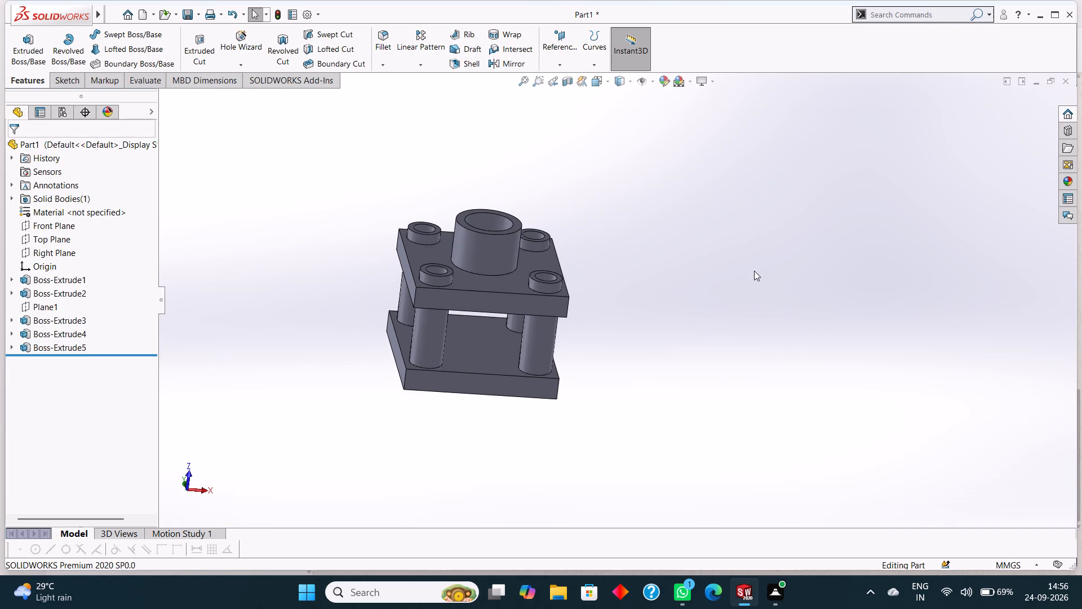
scroll(754, 271, up, 2)
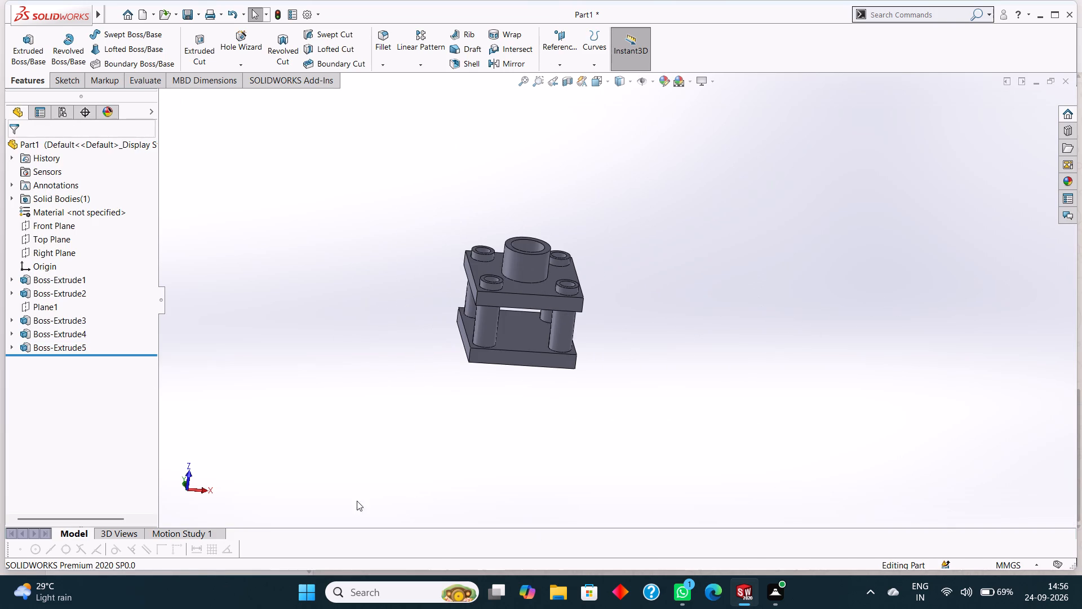
scroll(632, 385, down, 1)
scroll(632, 385, up, 1)
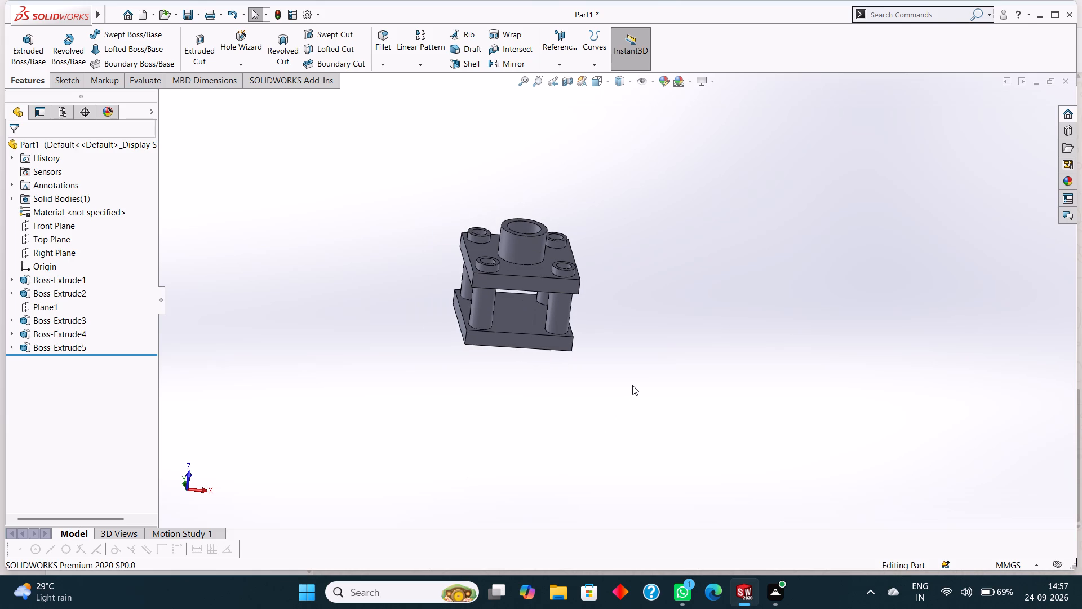
scroll(632, 385, down, 1)
scroll(632, 385, up, 1)
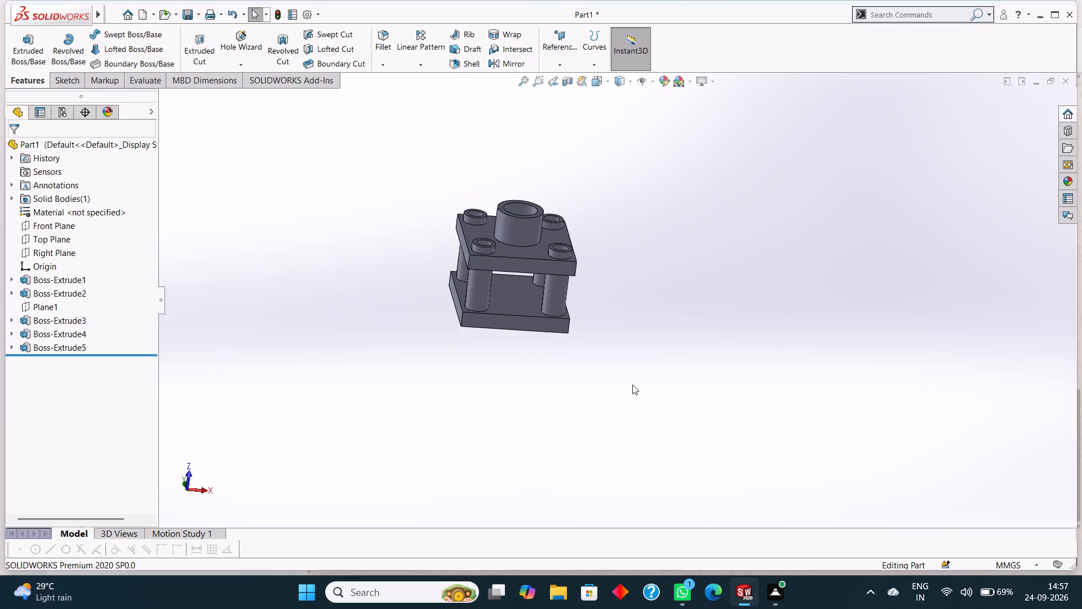
scroll(632, 385, up, 1)
scroll(631, 385, down, 1)
scroll(631, 385, up, 1)
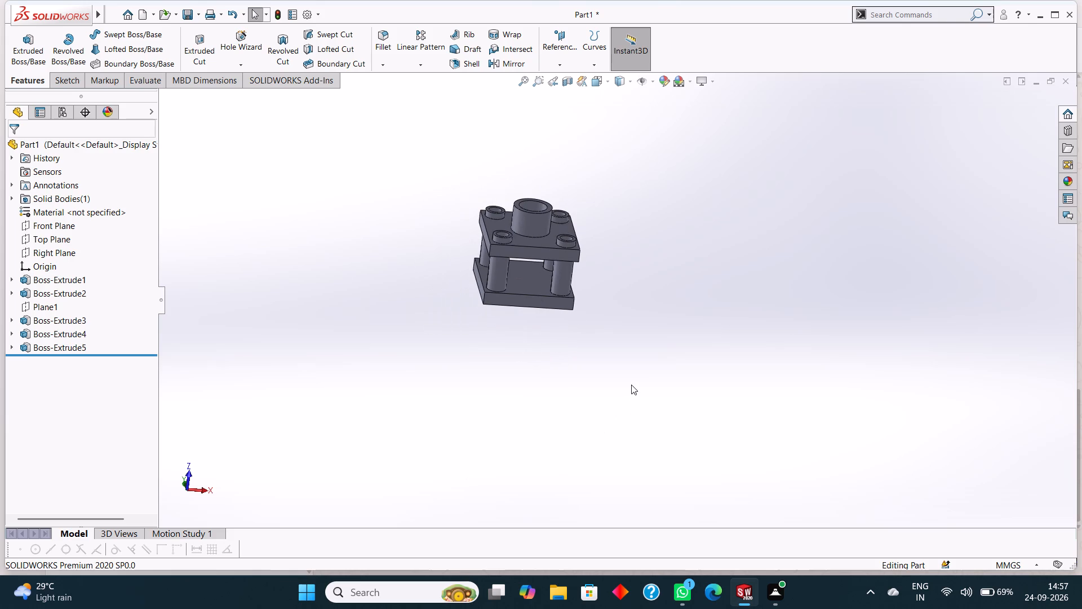
middle_drag(553, 394, 579, 228)
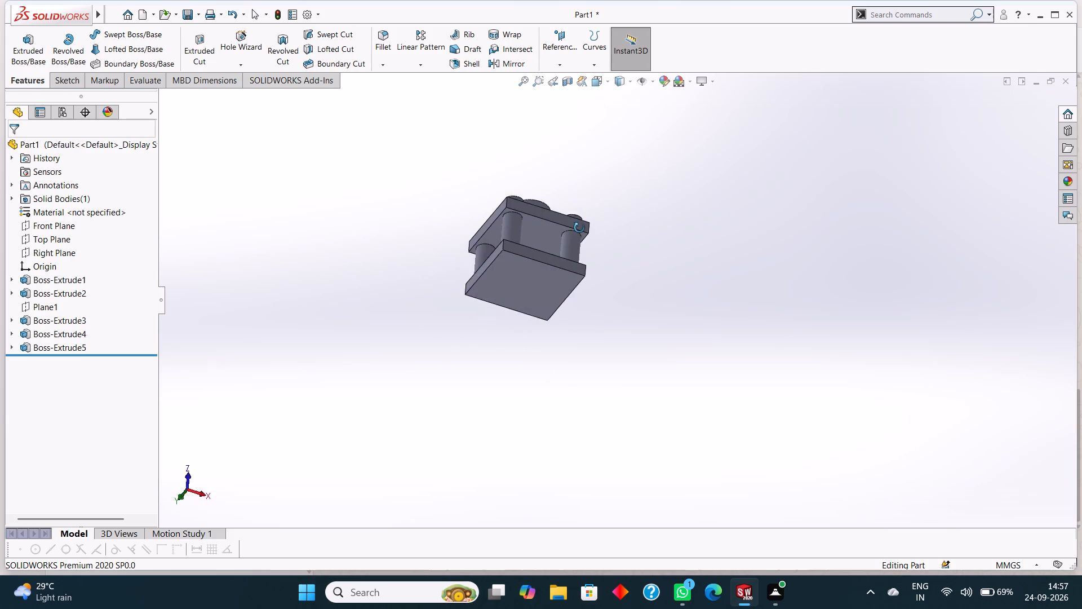
middle_drag(579, 228, 587, 182)
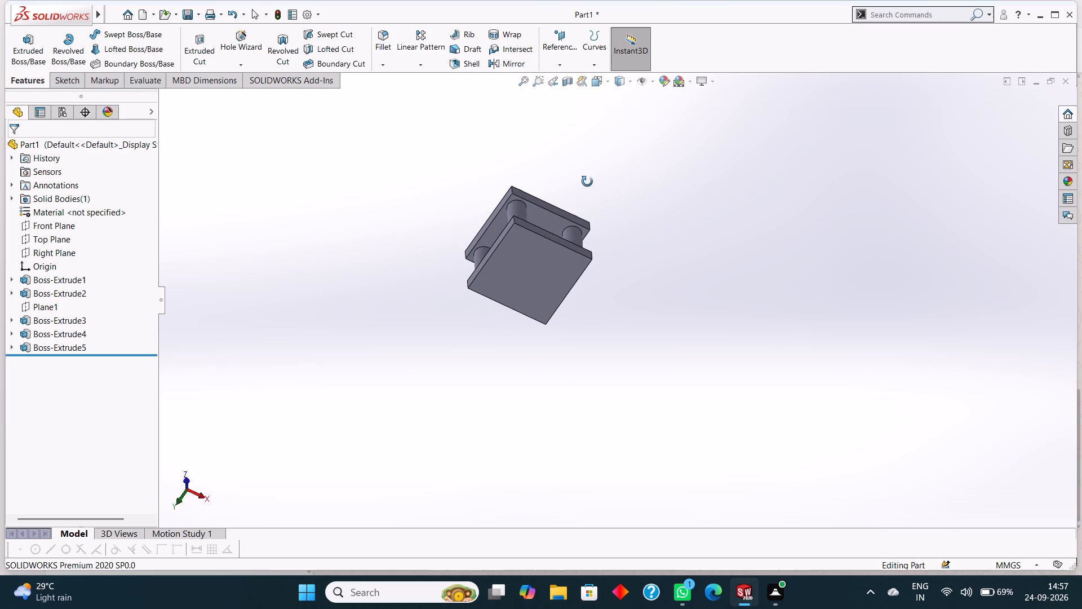
middle_drag(587, 182, 588, 171)
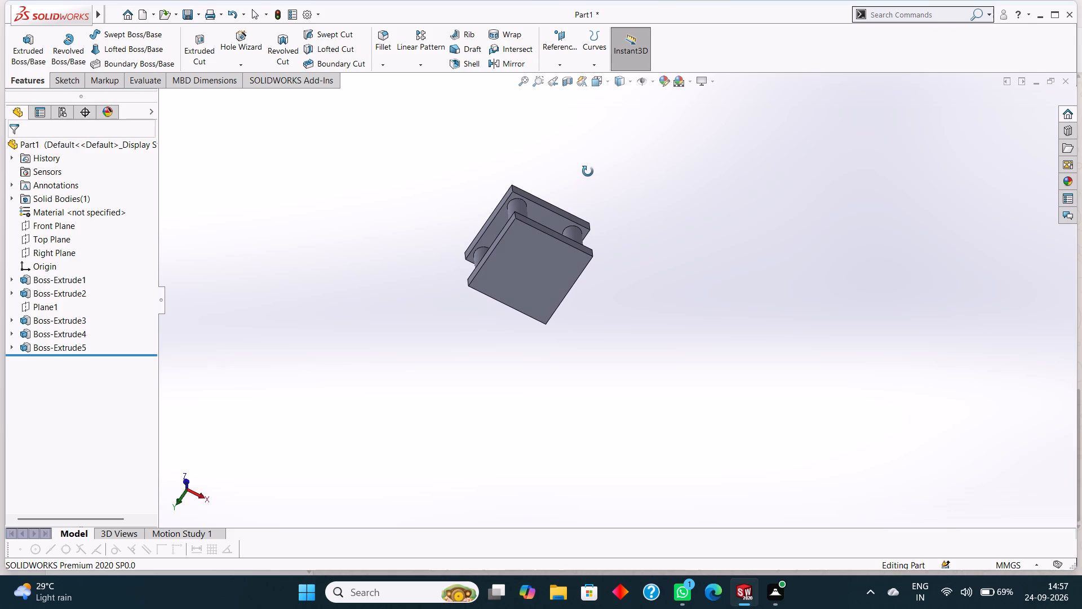
middle_drag(588, 171, 517, 428)
middle_click(517, 428)
middle_drag(524, 416, 546, 424)
scroll(546, 424, down, 1)
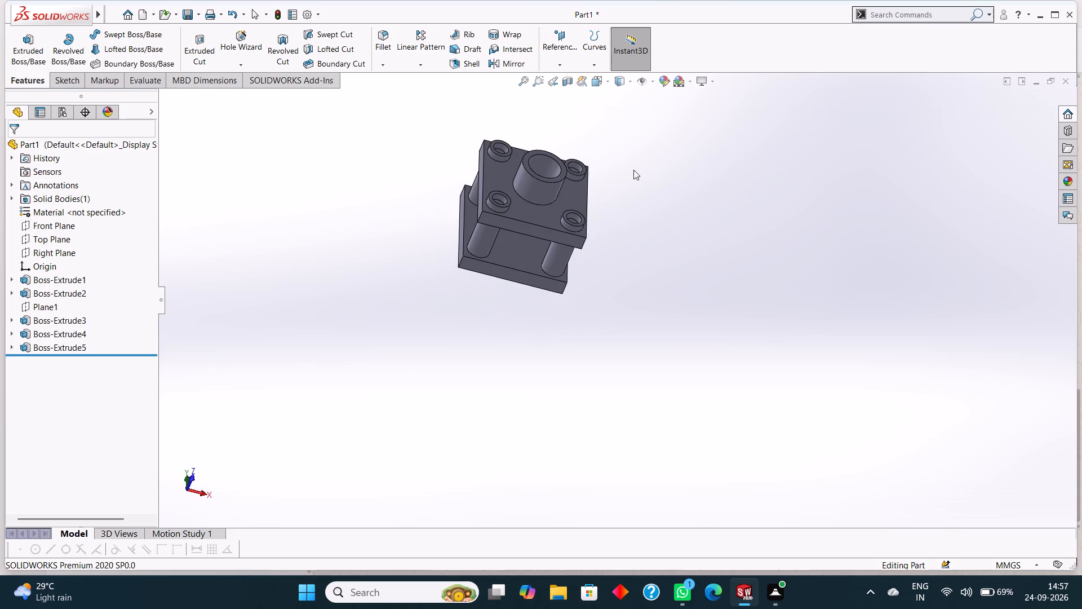
Start a new sketch on the block's circular face inside the central hollow boss, viewed square-on.
middle_drag(633, 153, 629, 283)
click(539, 202)
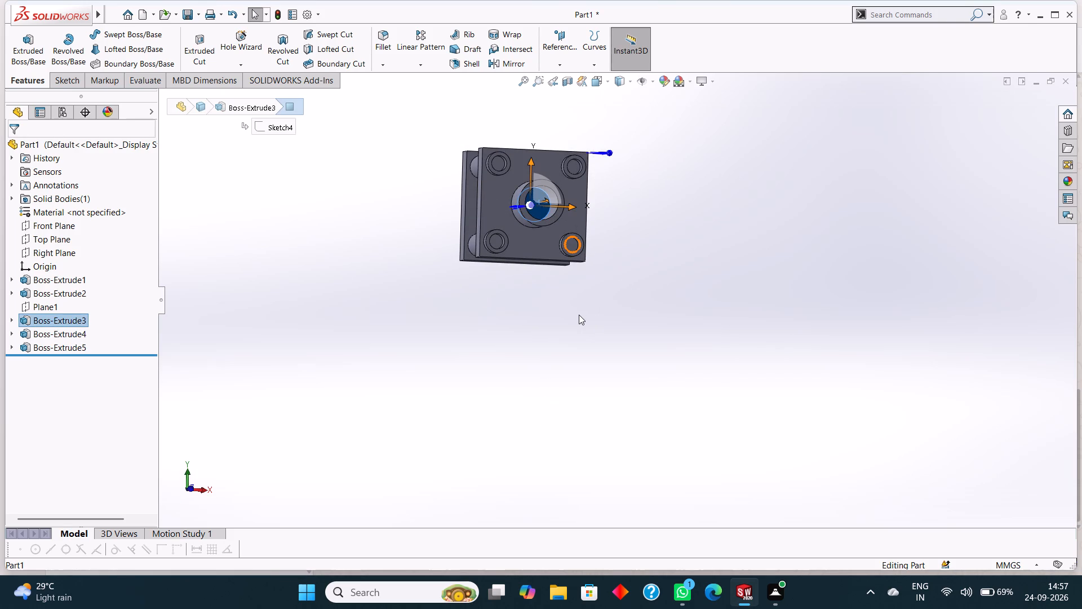
key(ctrl+8)
right_click(598, 276)
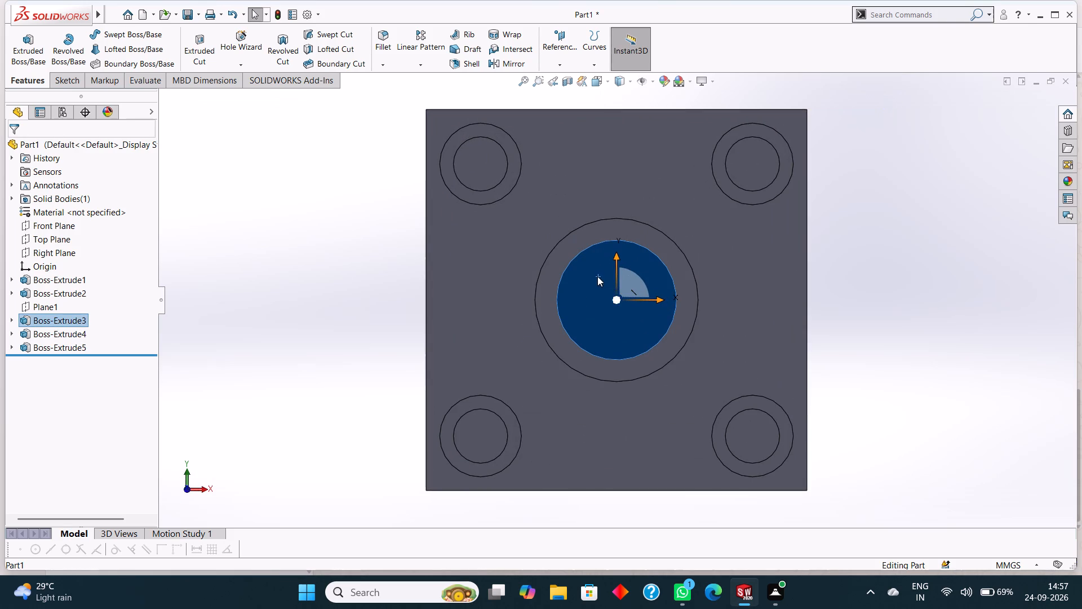
click(622, 260)
key(Escape)
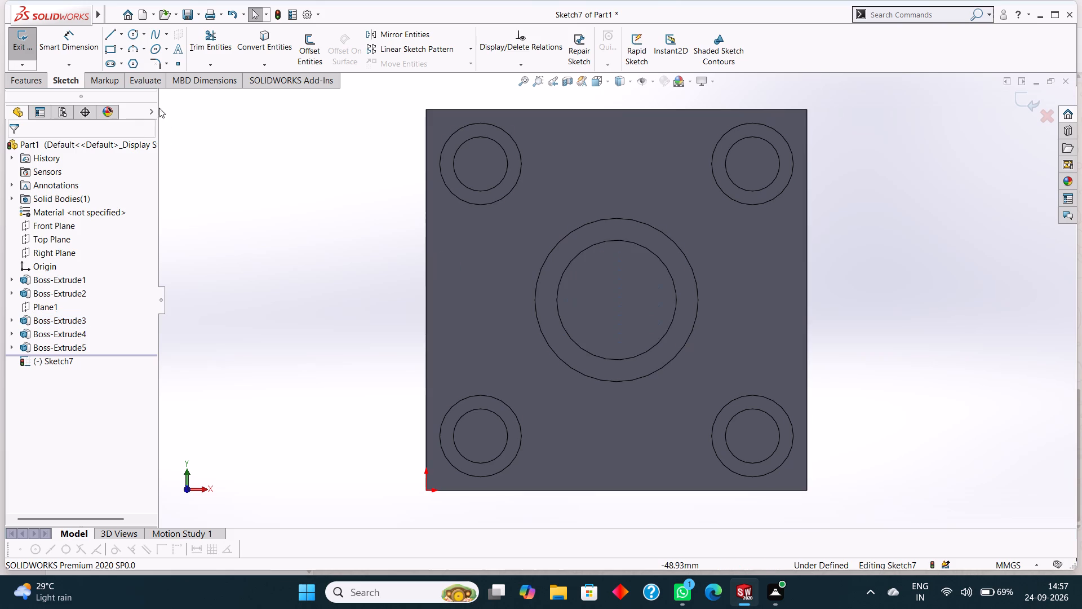
Sketch a circle centred at X 35 mm, Y 35 mm, matching the central boss's 22 mm inner edge.
click(135, 36)
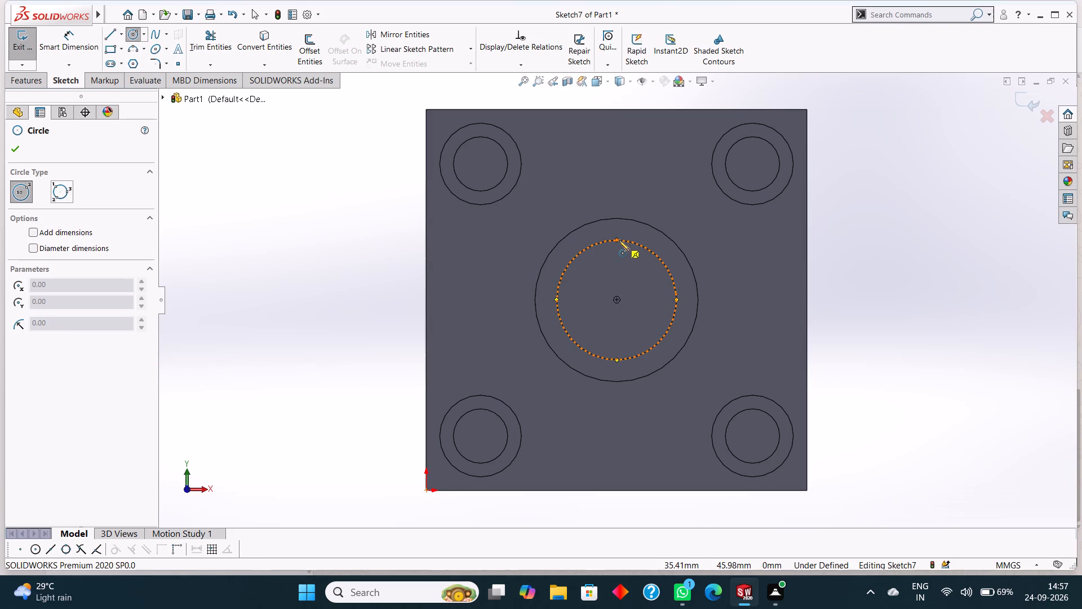
click(617, 298)
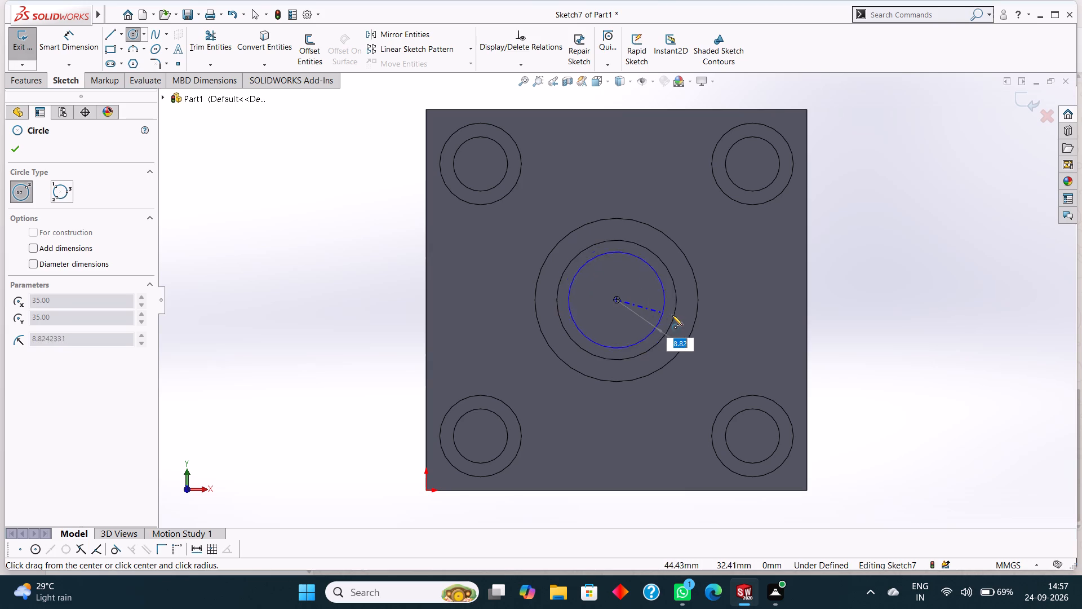
click(673, 315)
click(17, 154)
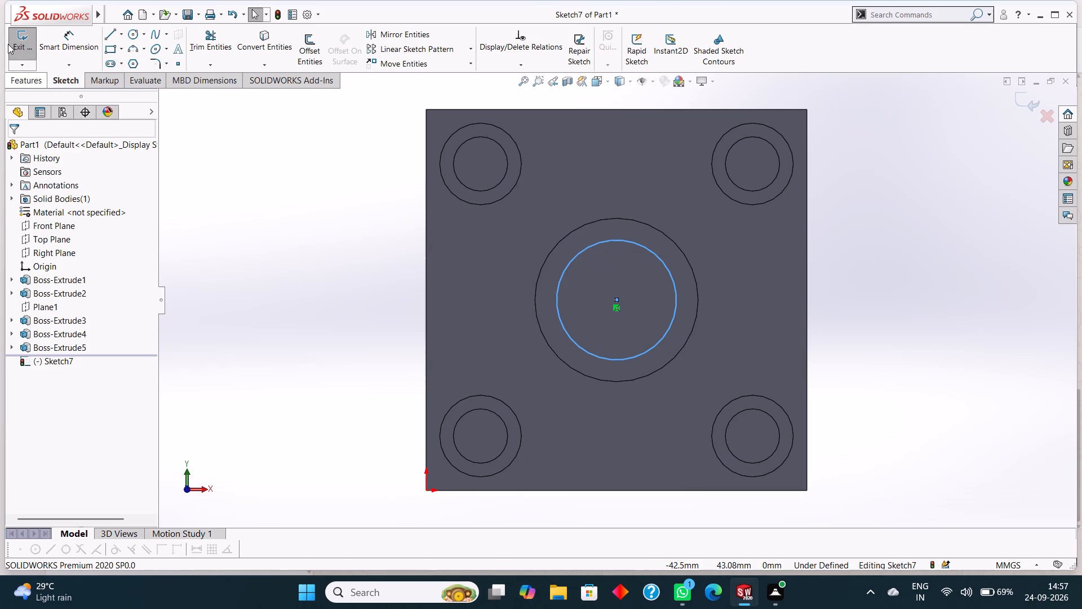
Cut the circle inside the central boss Through All, down through the top block and the base plate.
click(30, 82)
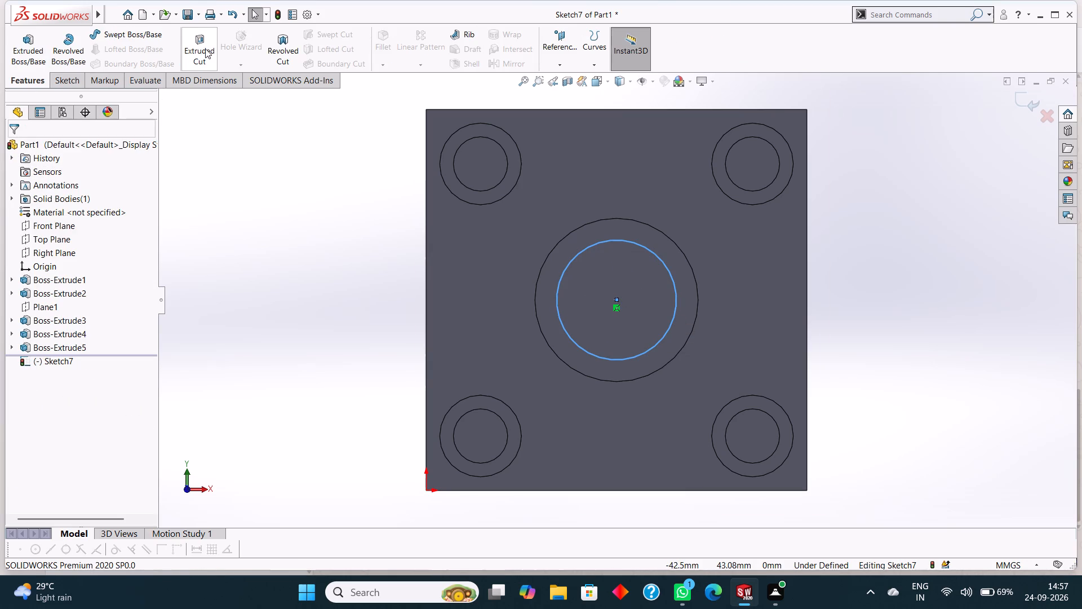
click(206, 47)
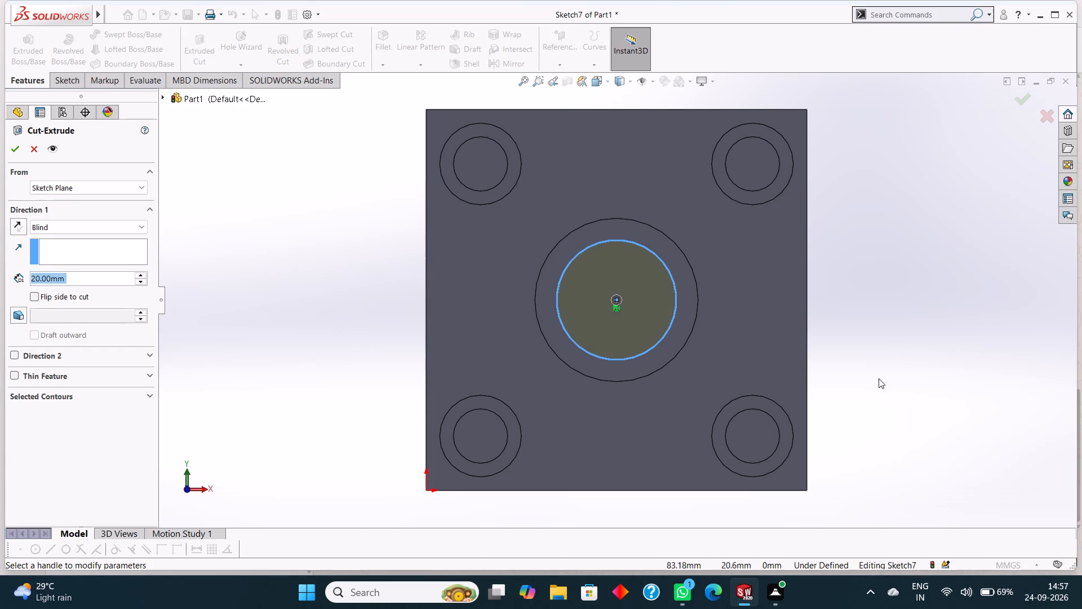
middle_drag(881, 377, 864, 184)
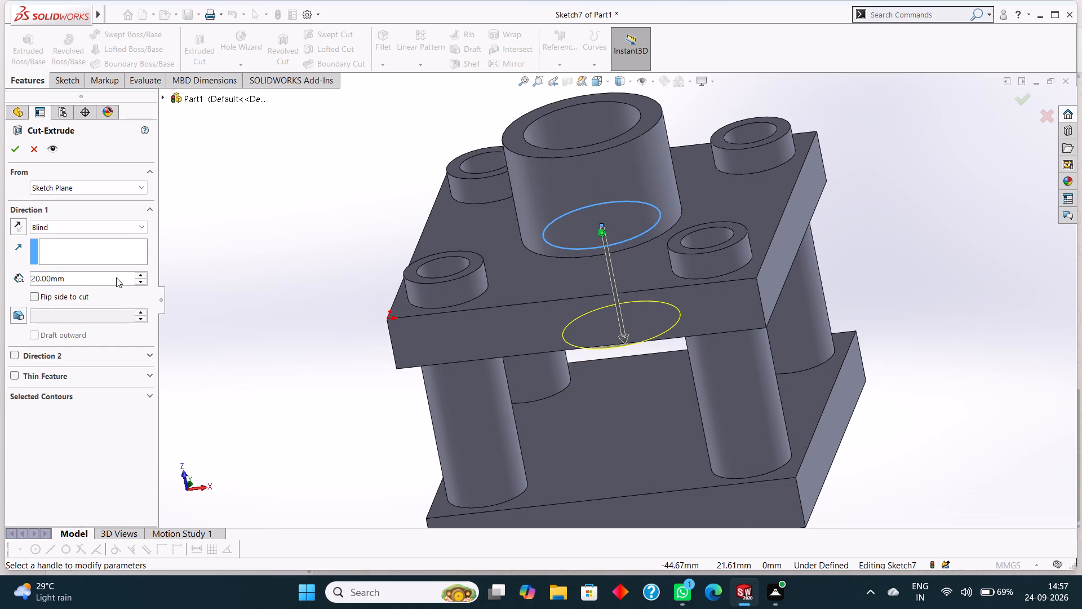
click(78, 231)
click(79, 250)
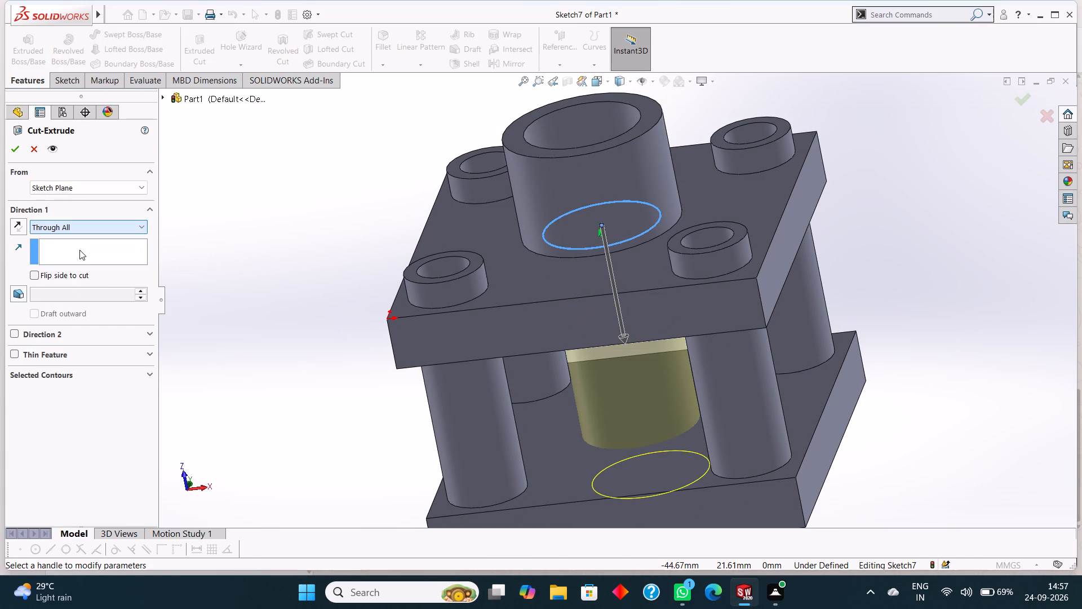
middle_drag(886, 437, 894, 370)
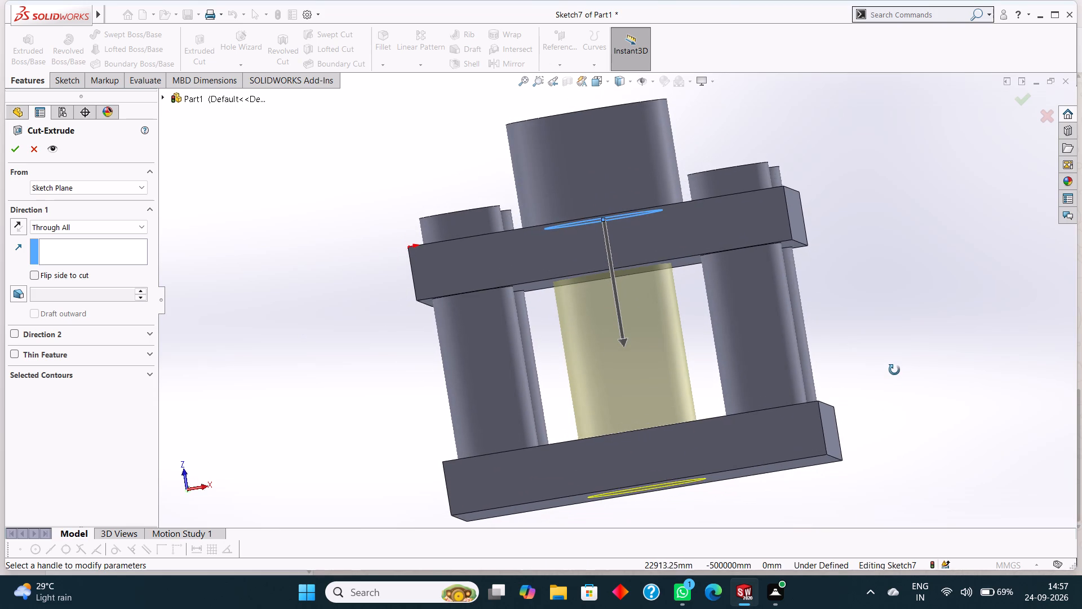
middle_drag(894, 370, 895, 371)
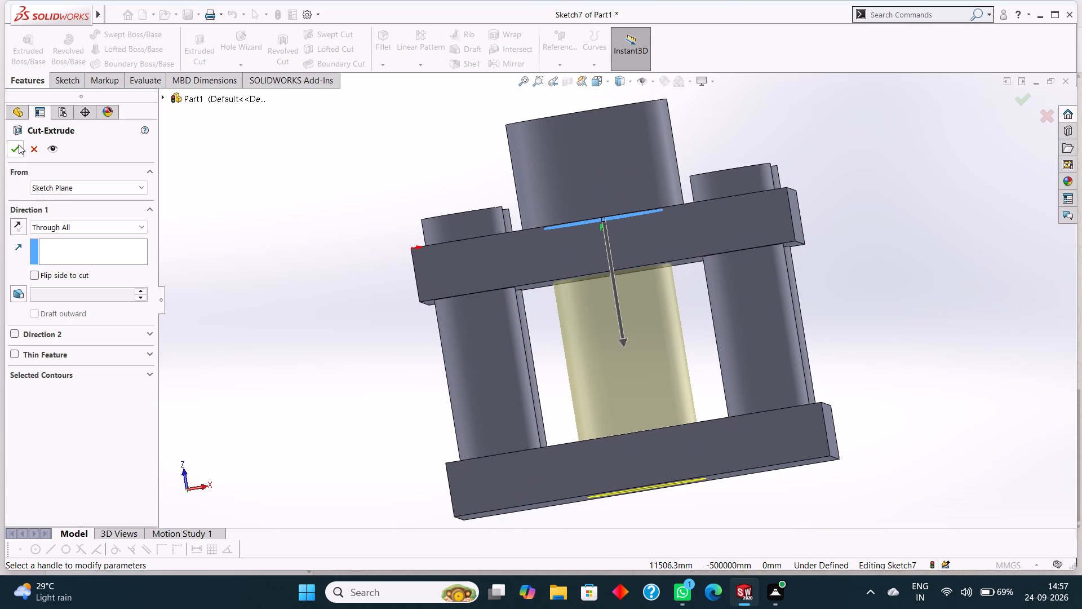
click(19, 144)
click(870, 238)
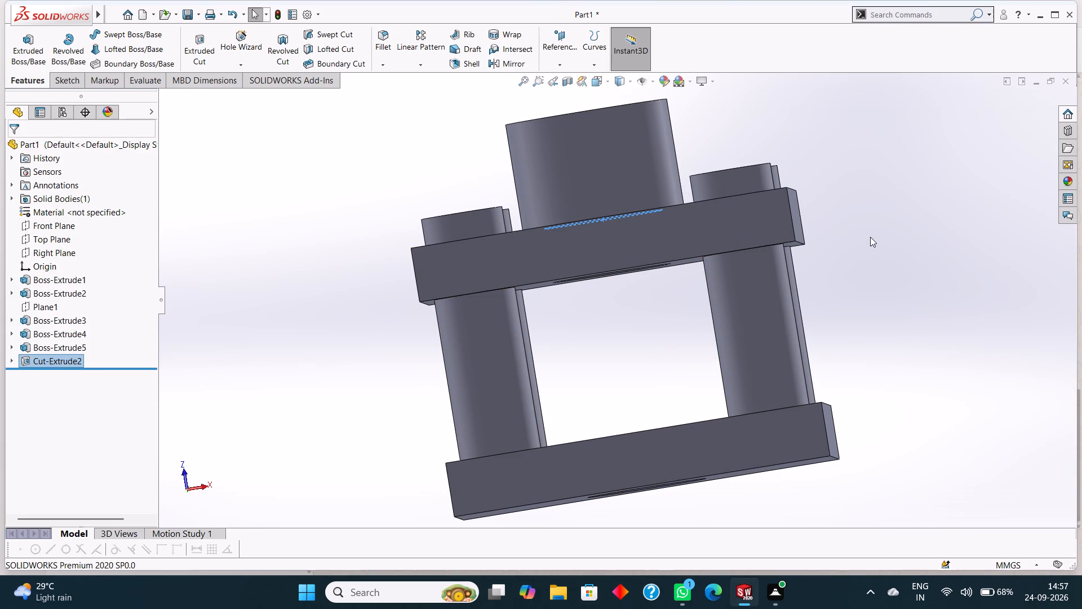
Examine the central bore from above, from the side and from underneath through both plates.
middle_drag(901, 197, 925, 423)
scroll(916, 236, down, 1)
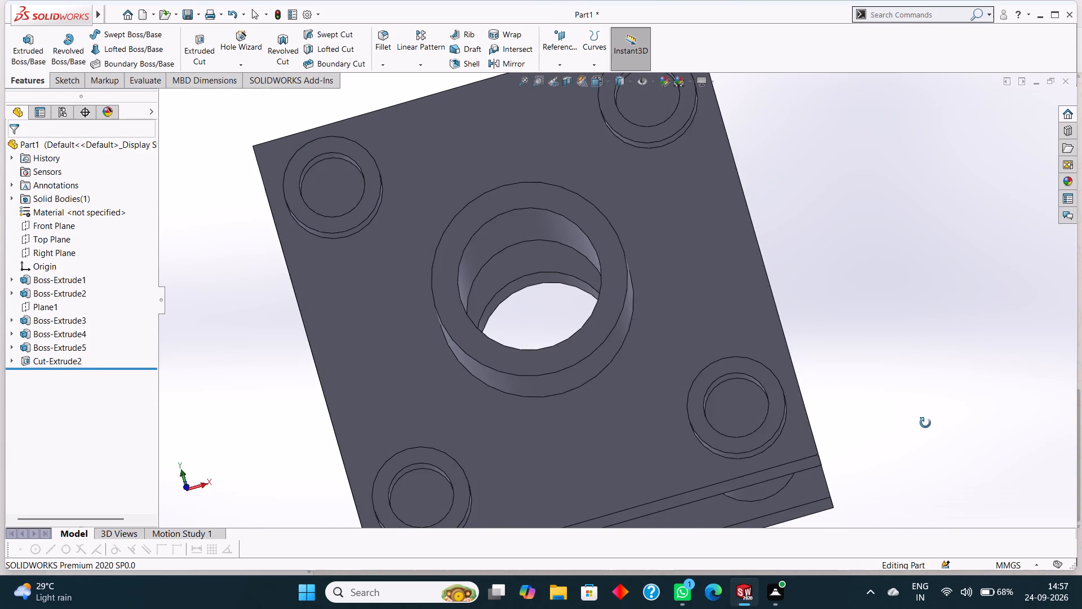
middle_drag(925, 423, 902, 197)
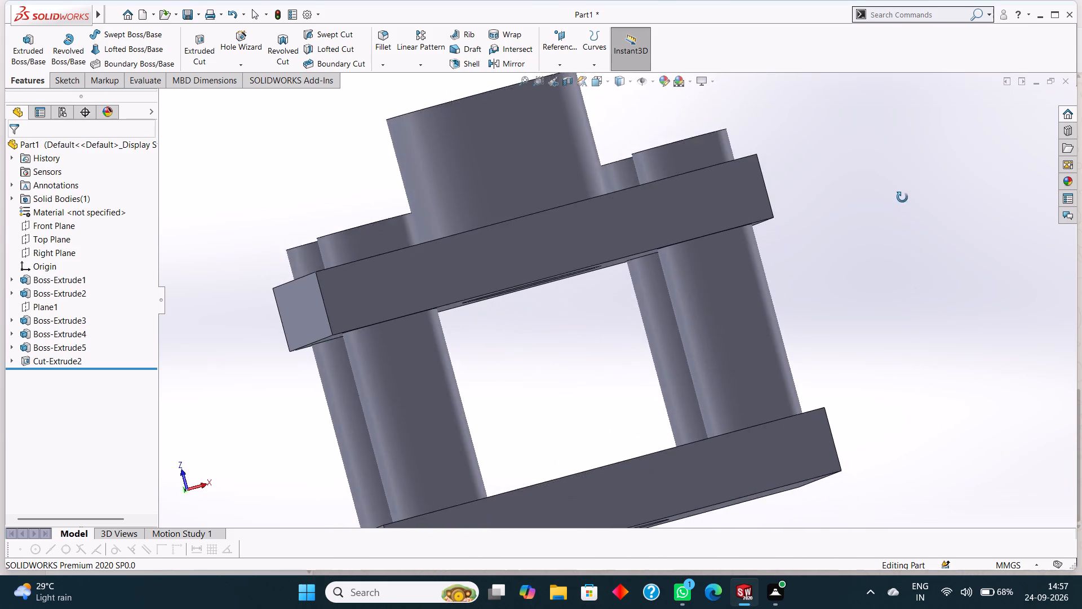
middle_drag(902, 197, 956, 417)
scroll(956, 417, down, 1)
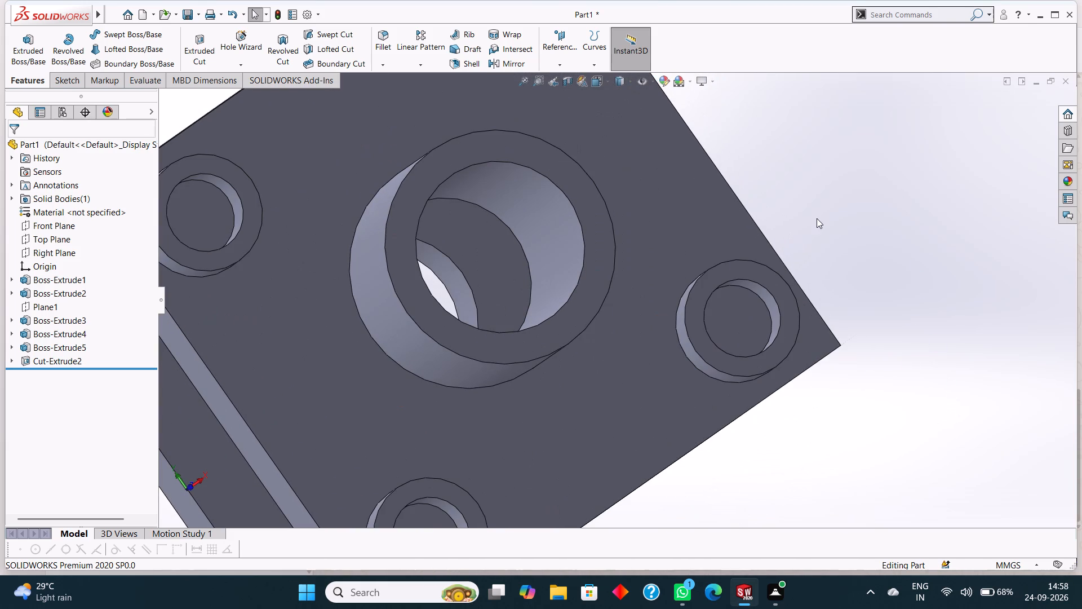
middle_drag(817, 218, 800, 225)
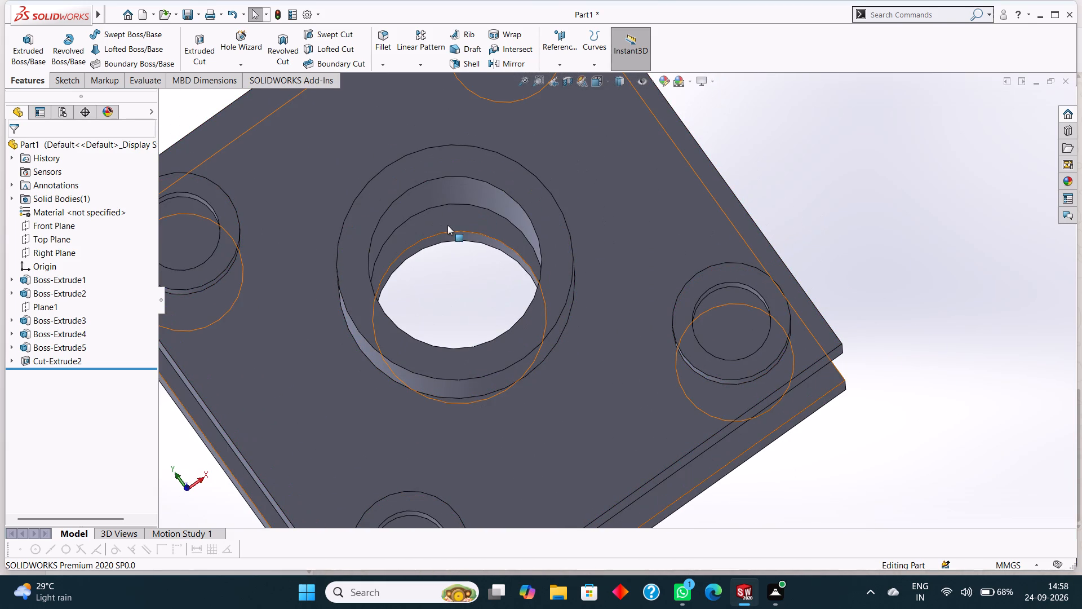
click(447, 223)
click(802, 192)
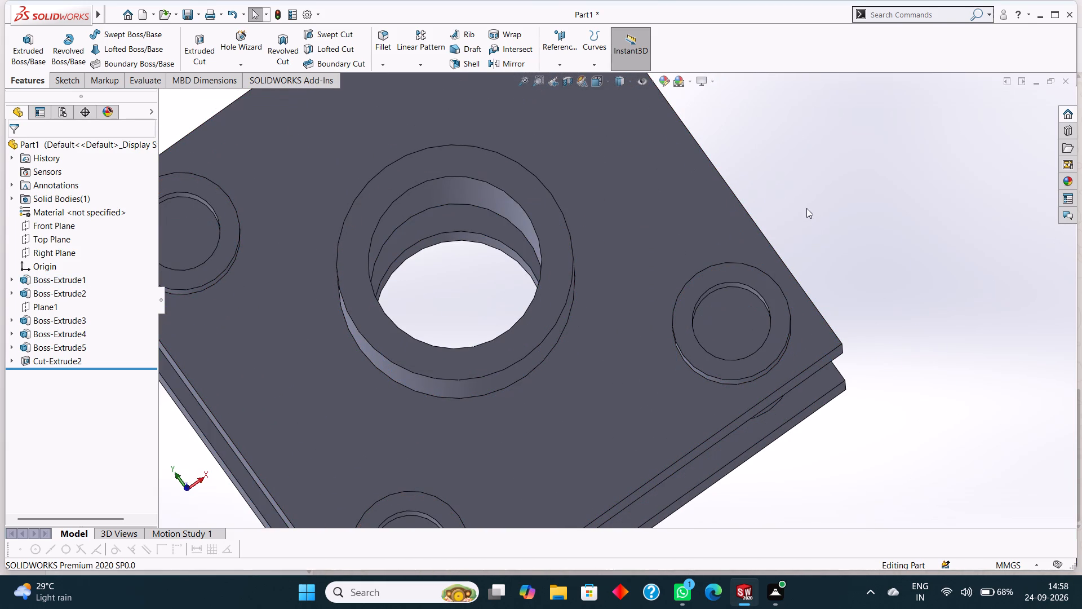
middle_drag(812, 272, 801, 168)
scroll(801, 168, up, 3)
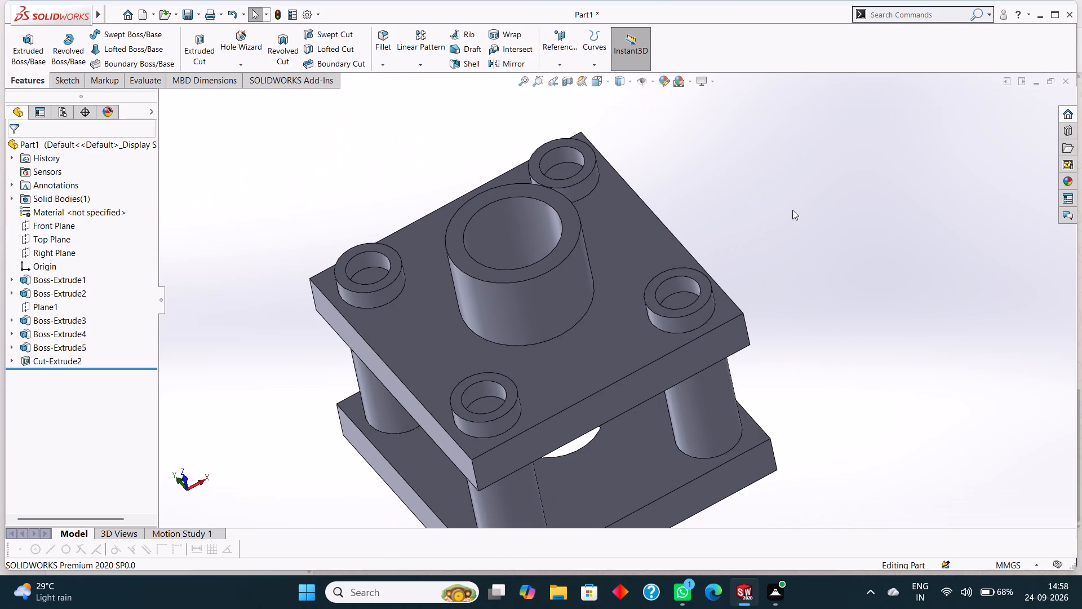
scroll(792, 218, up, 2)
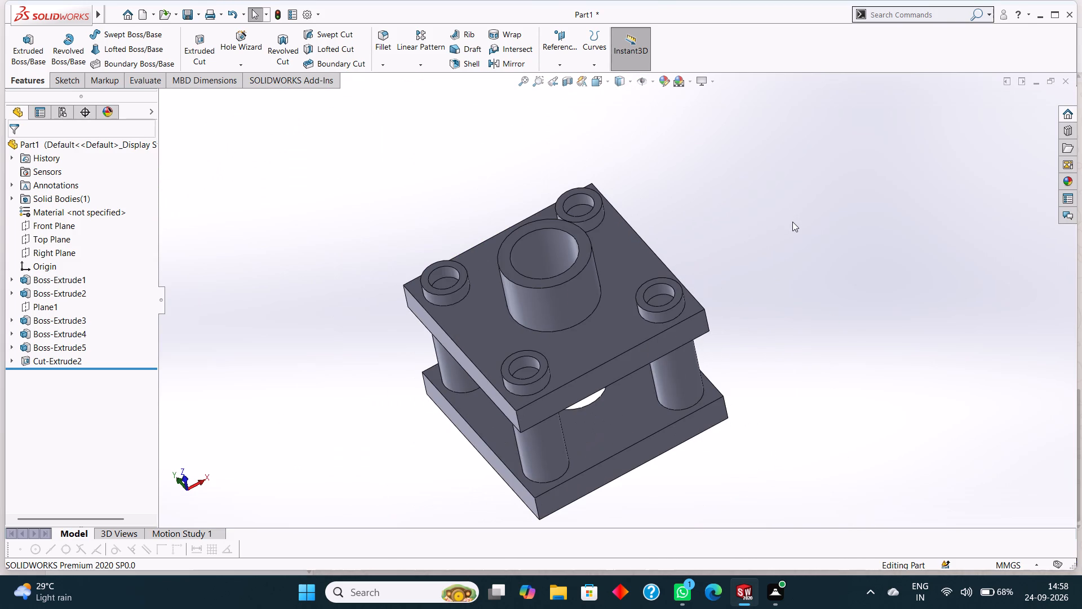
scroll(792, 223, up, 2)
middle_drag(804, 314, 786, 245)
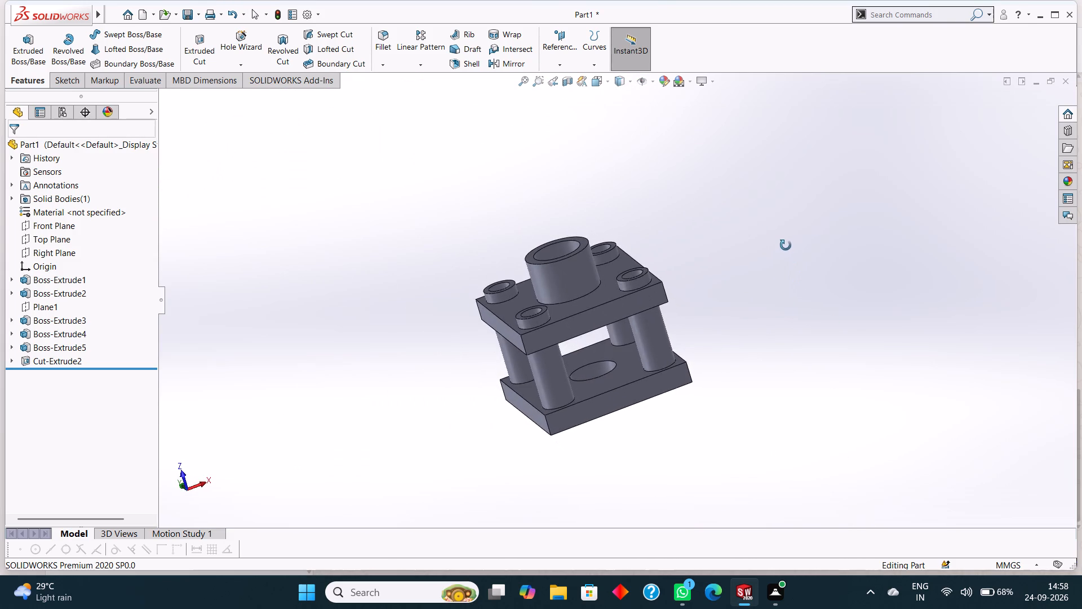
middle_drag(786, 245, 763, 143)
scroll(767, 270, down, 1)
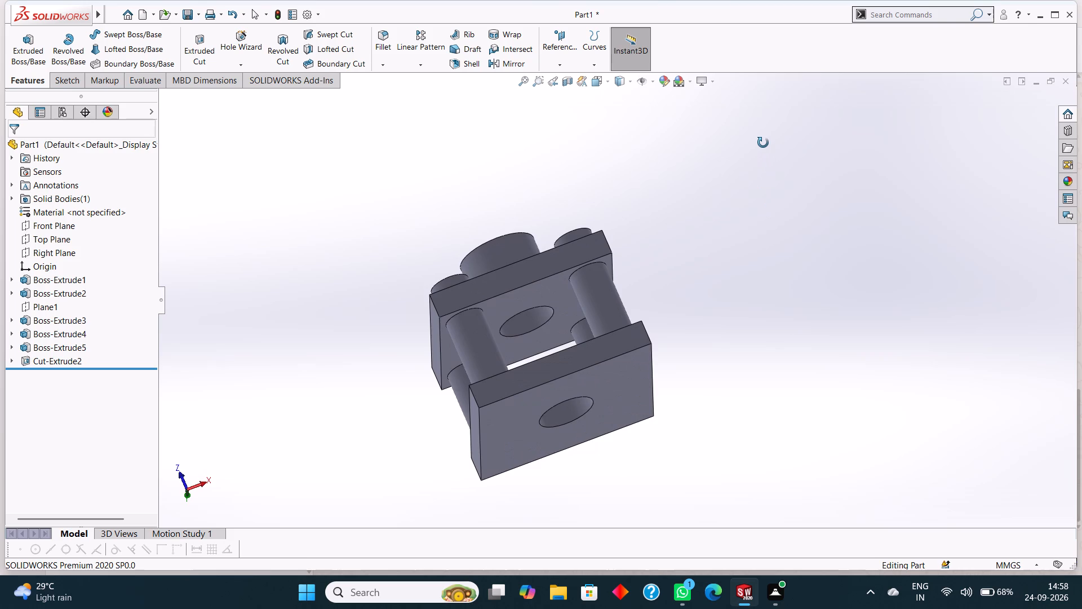
middle_drag(763, 143, 830, 261)
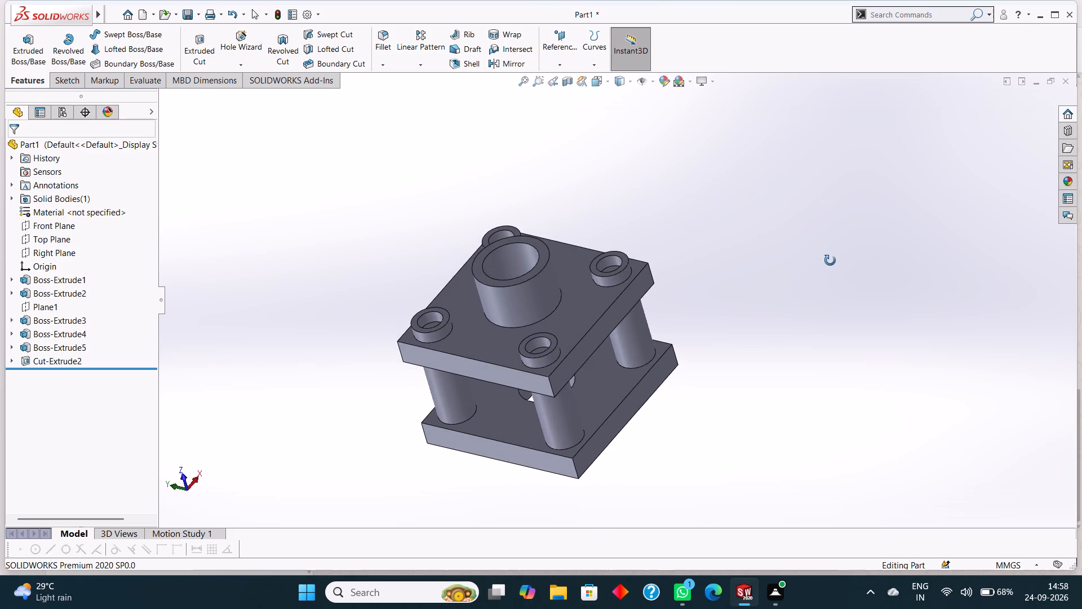
middle_drag(830, 261, 856, 240)
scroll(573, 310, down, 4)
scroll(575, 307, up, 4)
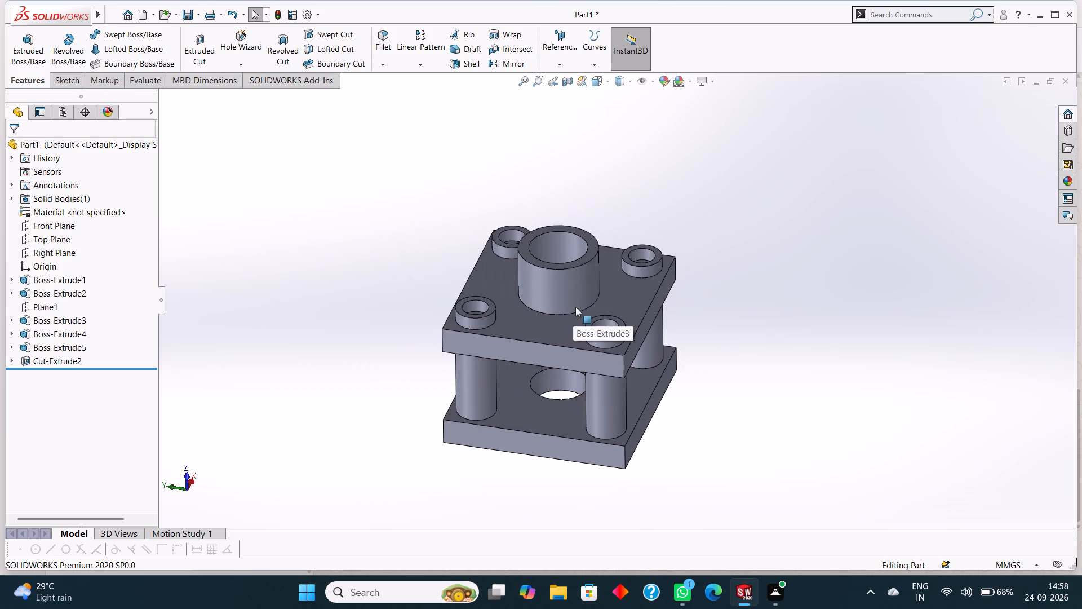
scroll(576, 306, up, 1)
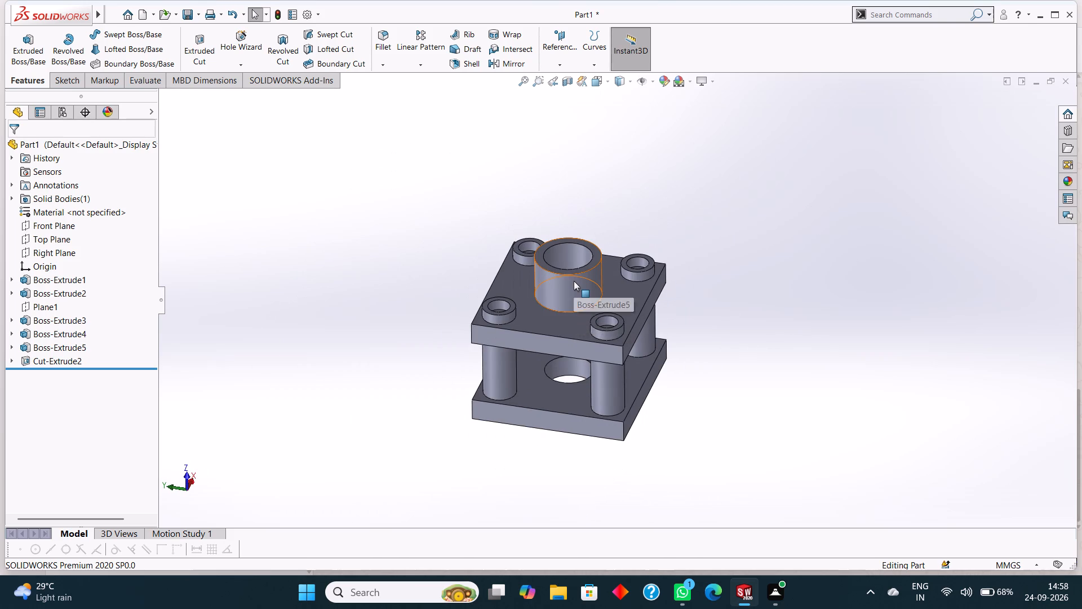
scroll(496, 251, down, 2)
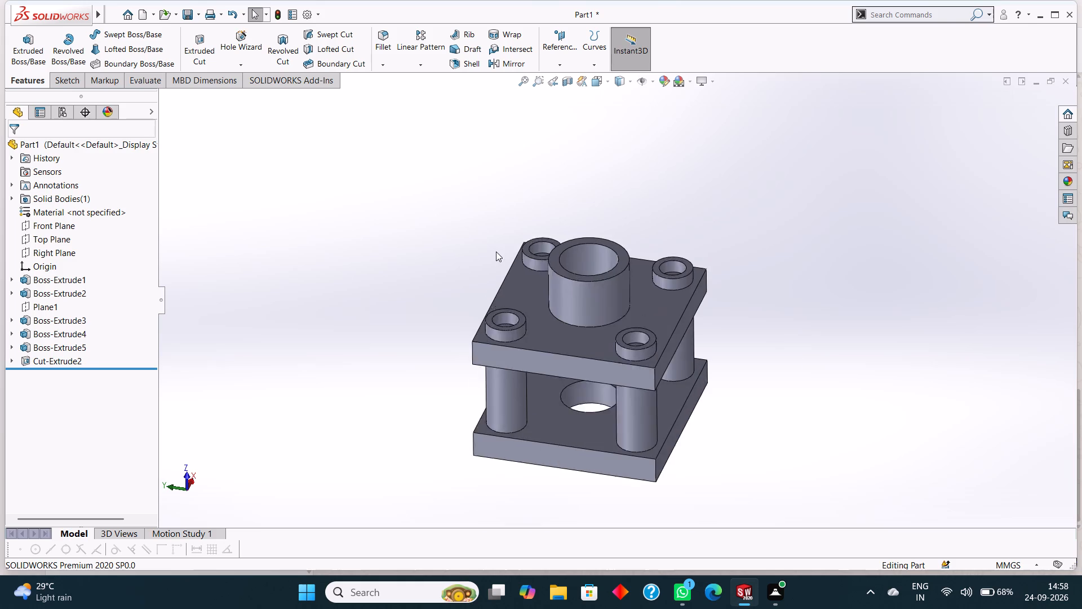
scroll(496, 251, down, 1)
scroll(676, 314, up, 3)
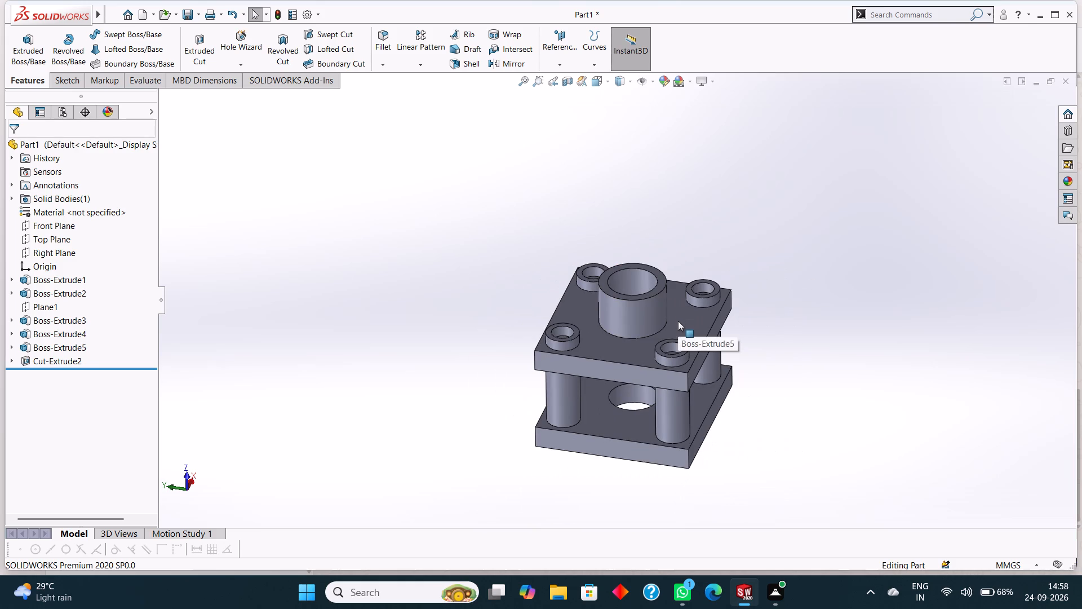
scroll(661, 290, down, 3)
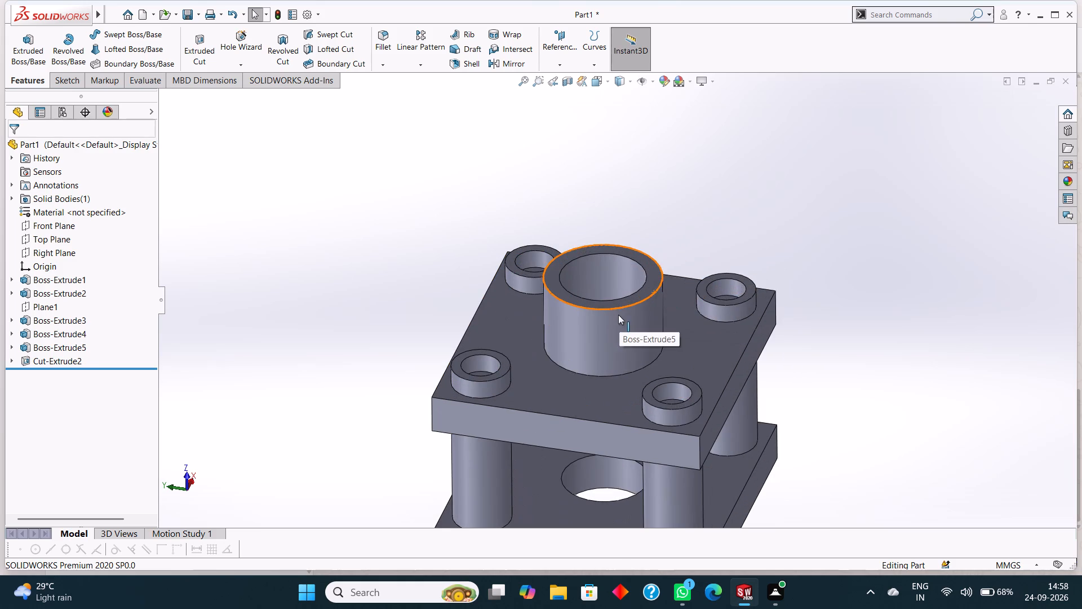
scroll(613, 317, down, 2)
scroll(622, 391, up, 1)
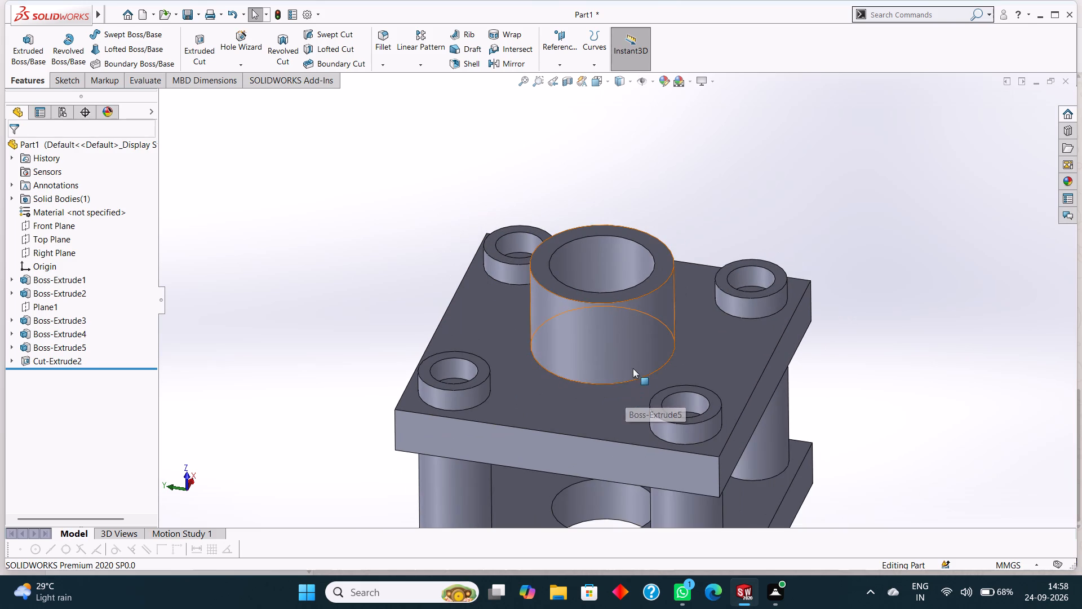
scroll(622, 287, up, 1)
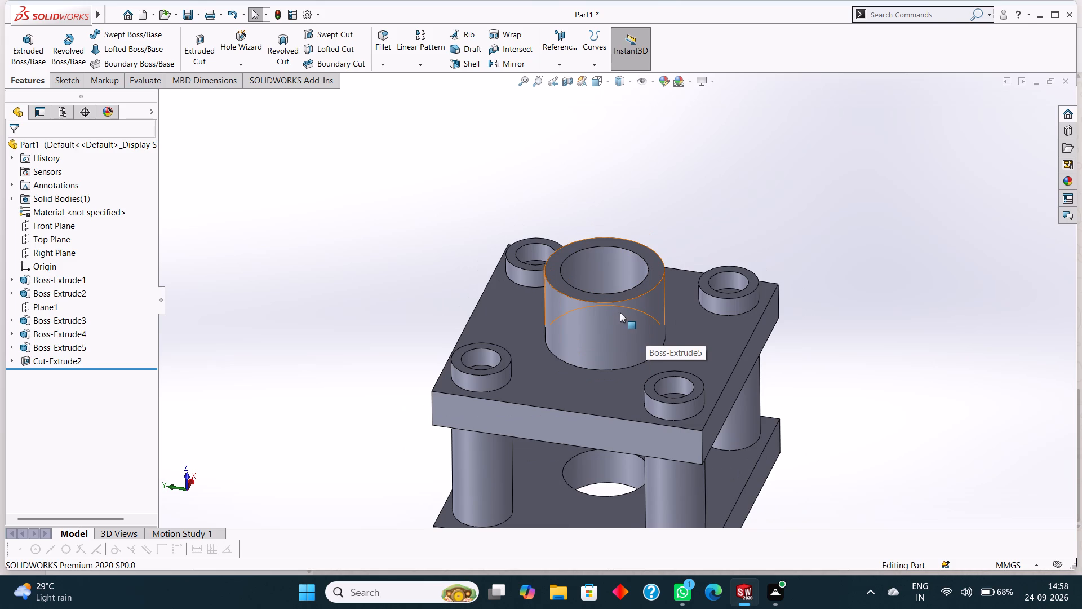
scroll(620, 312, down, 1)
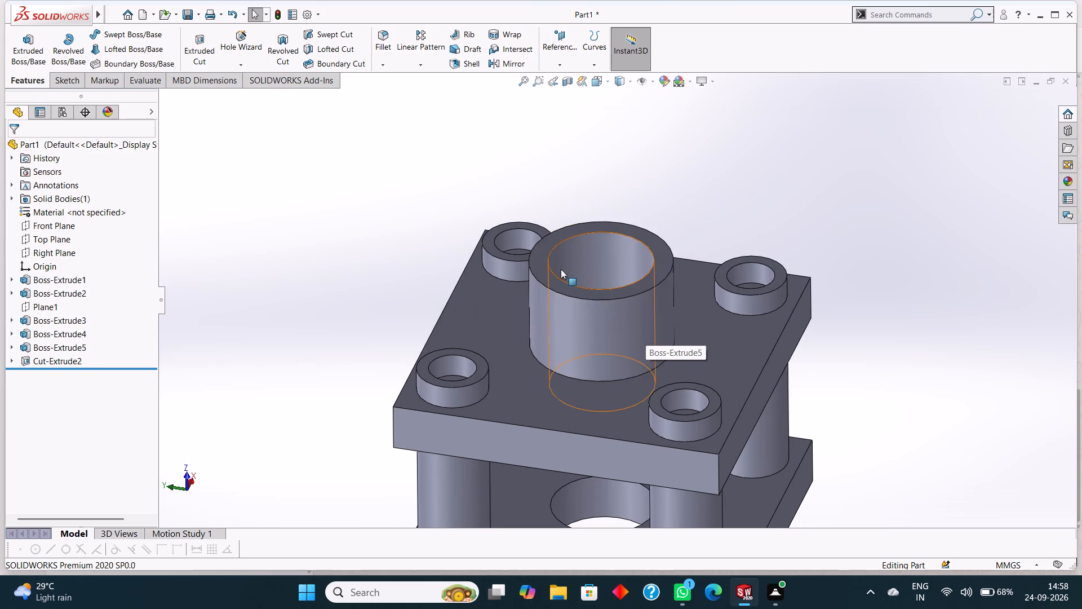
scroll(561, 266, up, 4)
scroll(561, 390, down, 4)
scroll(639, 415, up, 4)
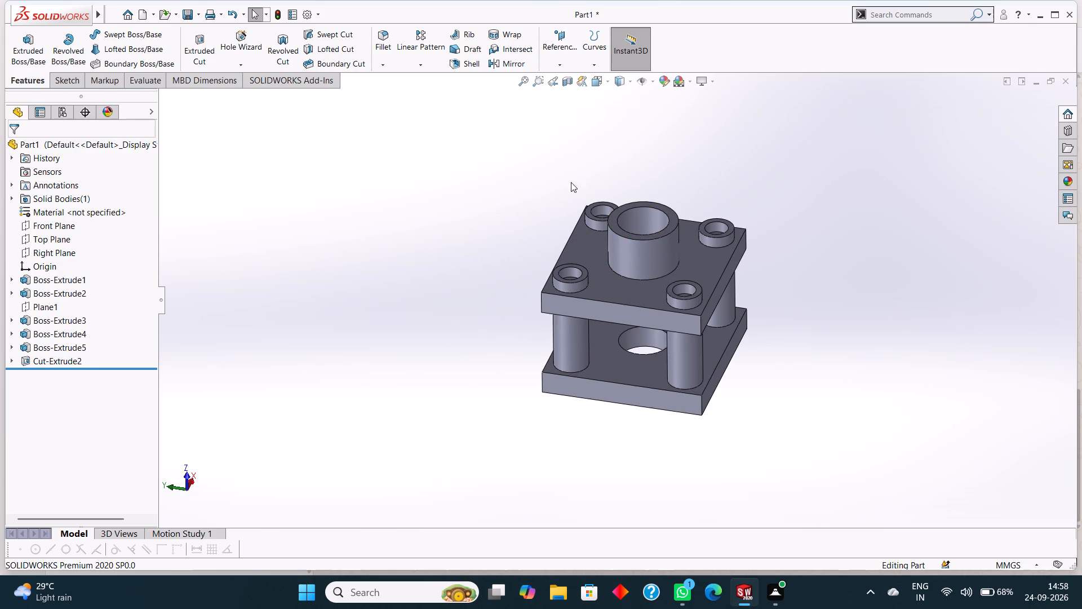
Apply the light yellow basic colour as the appearance of the top block's upper face.
scroll(714, 179, down, 2)
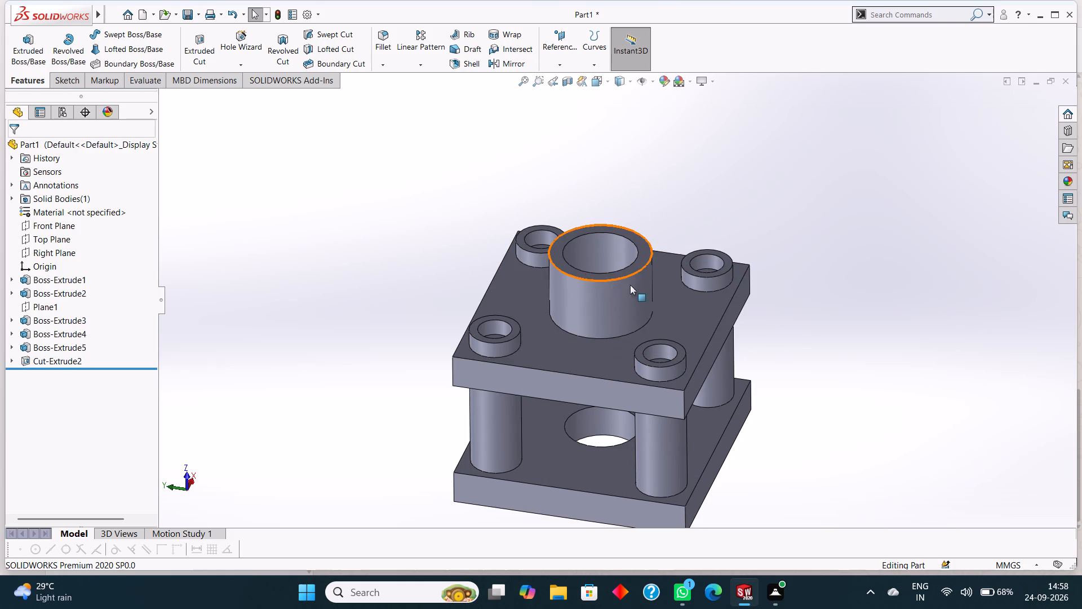
click(698, 307)
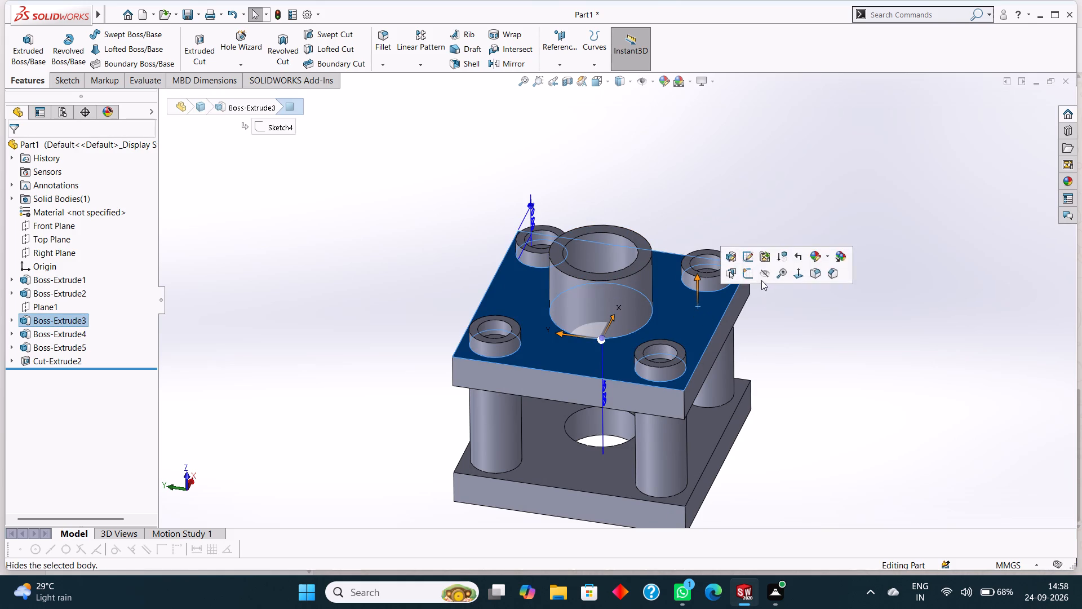
click(662, 87)
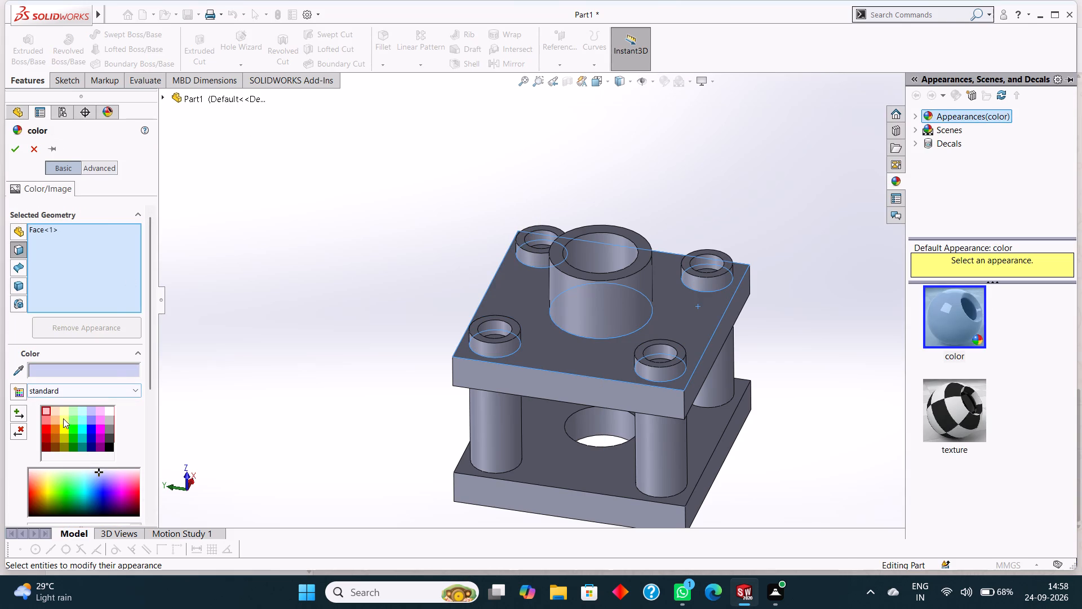
click(70, 371)
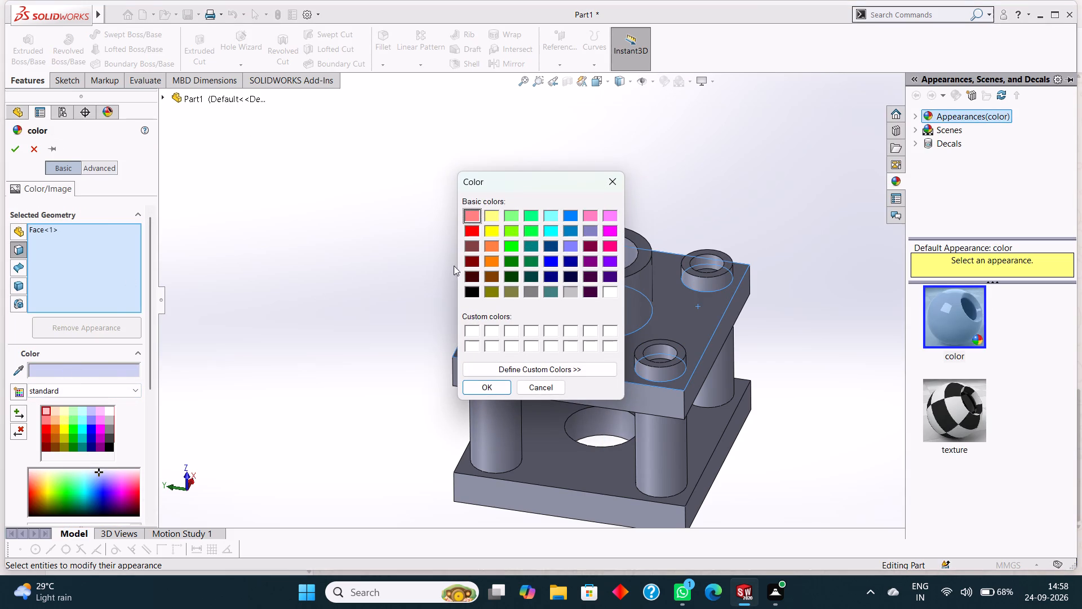
click(498, 213)
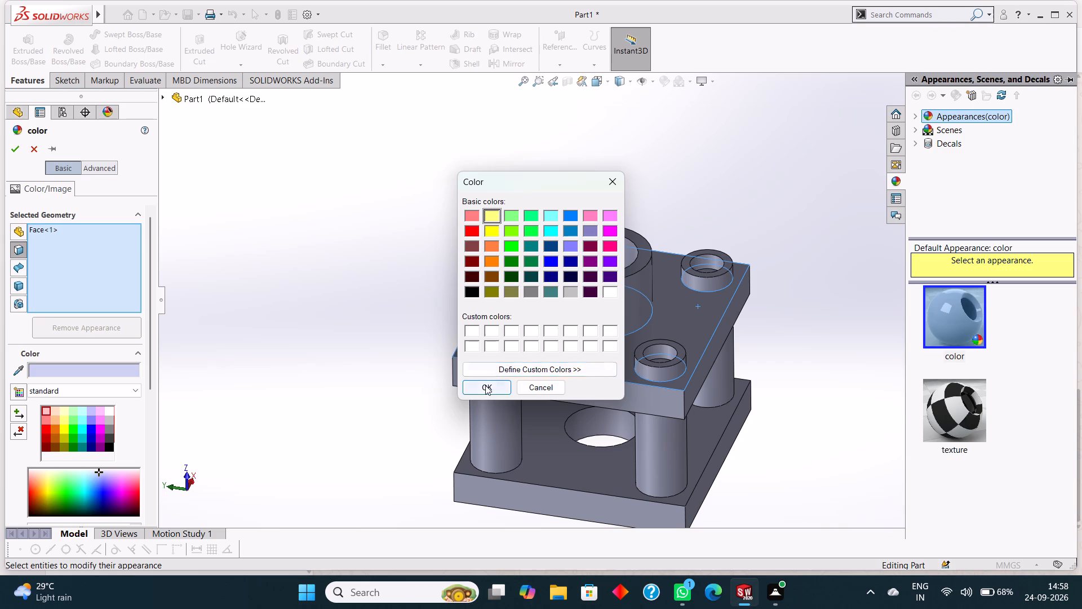
click(485, 385)
click(12, 149)
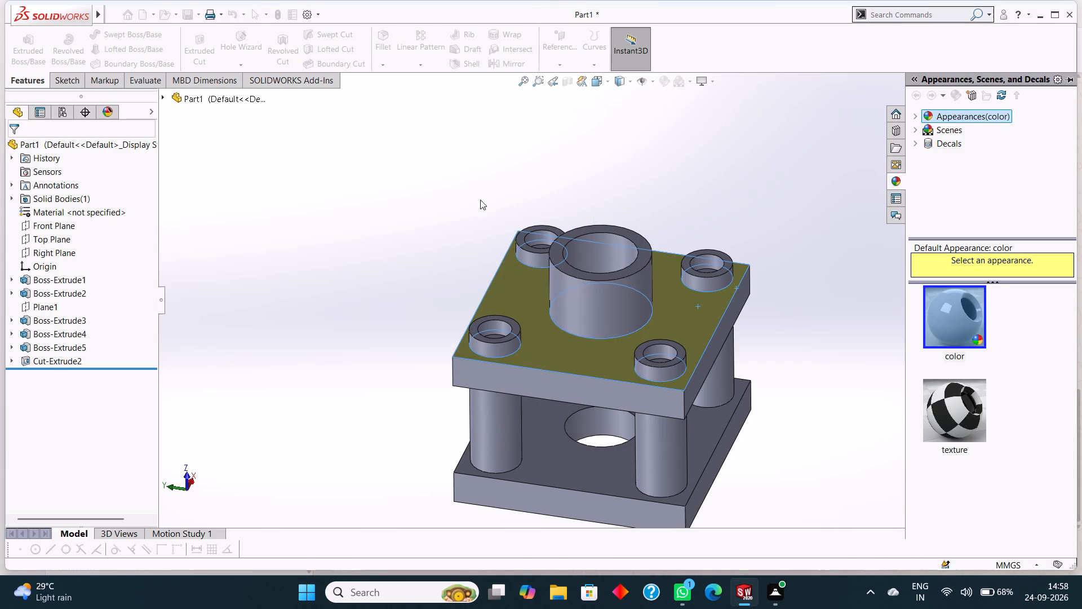
Apply the red basic colour as the appearance of the base plate's upper face.
scroll(622, 330, down, 3)
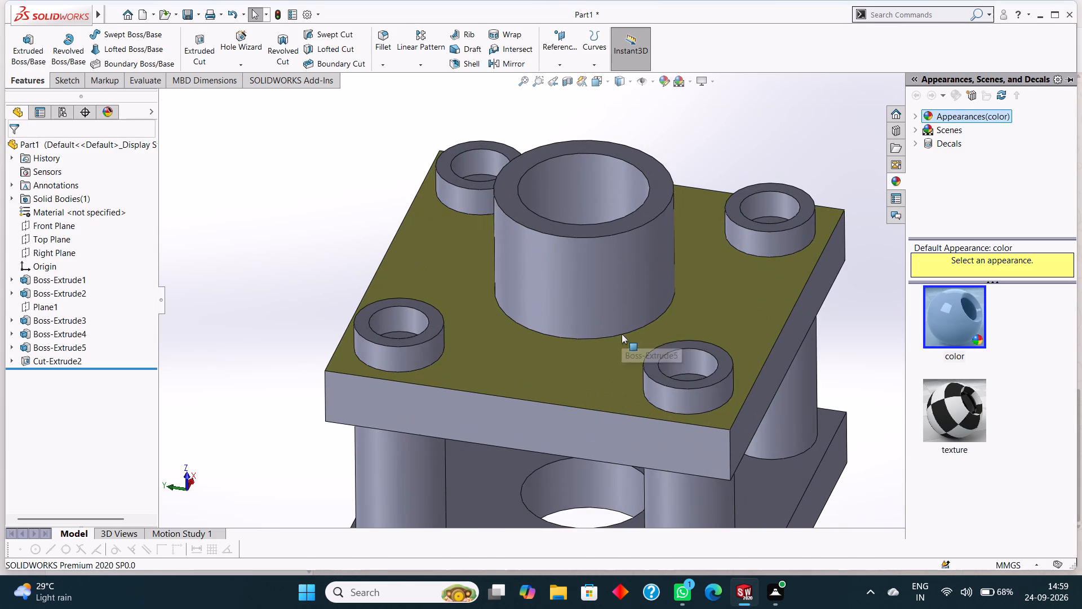
scroll(527, 373, up, 5)
click(561, 397)
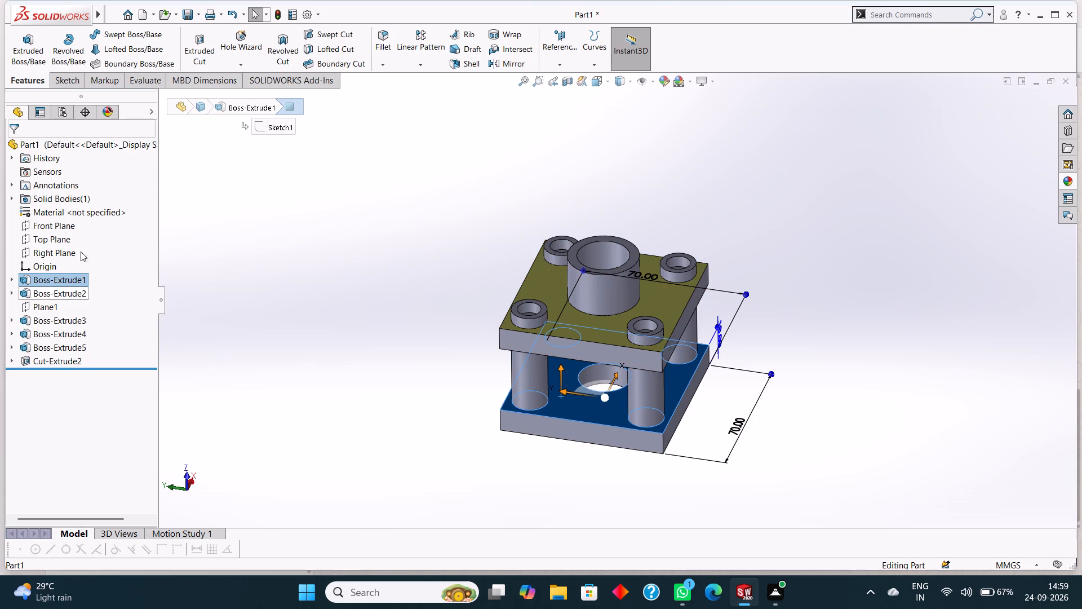
click(667, 81)
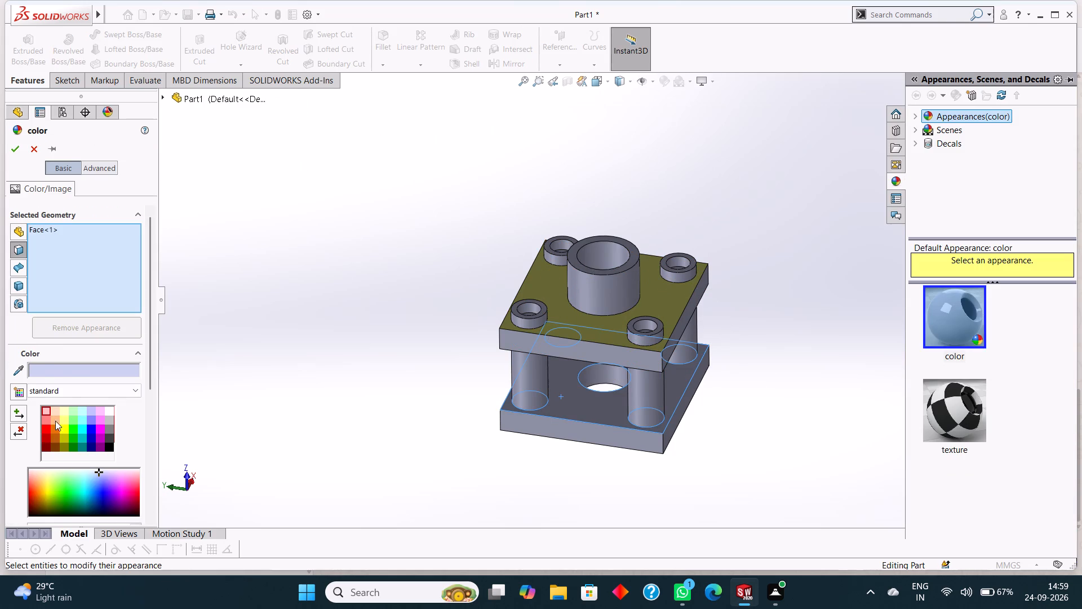
click(71, 372)
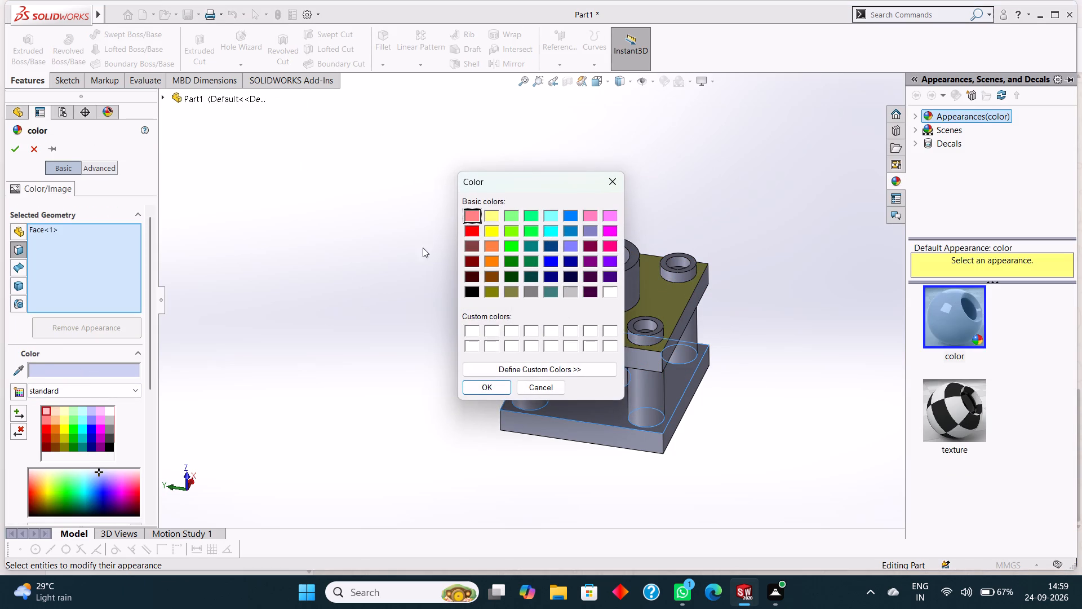
click(475, 231)
click(491, 384)
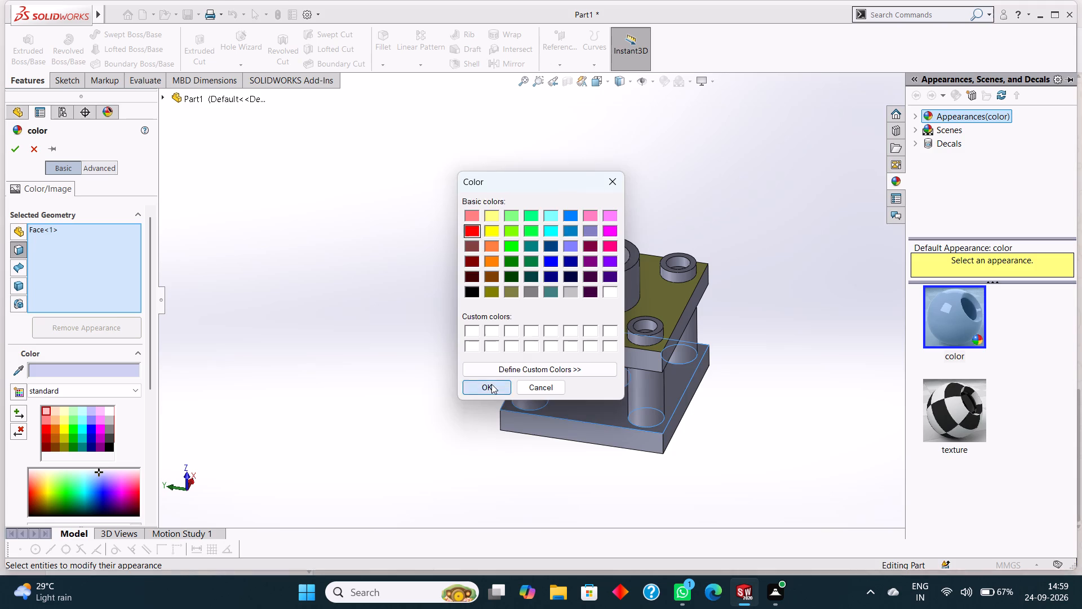
click(17, 149)
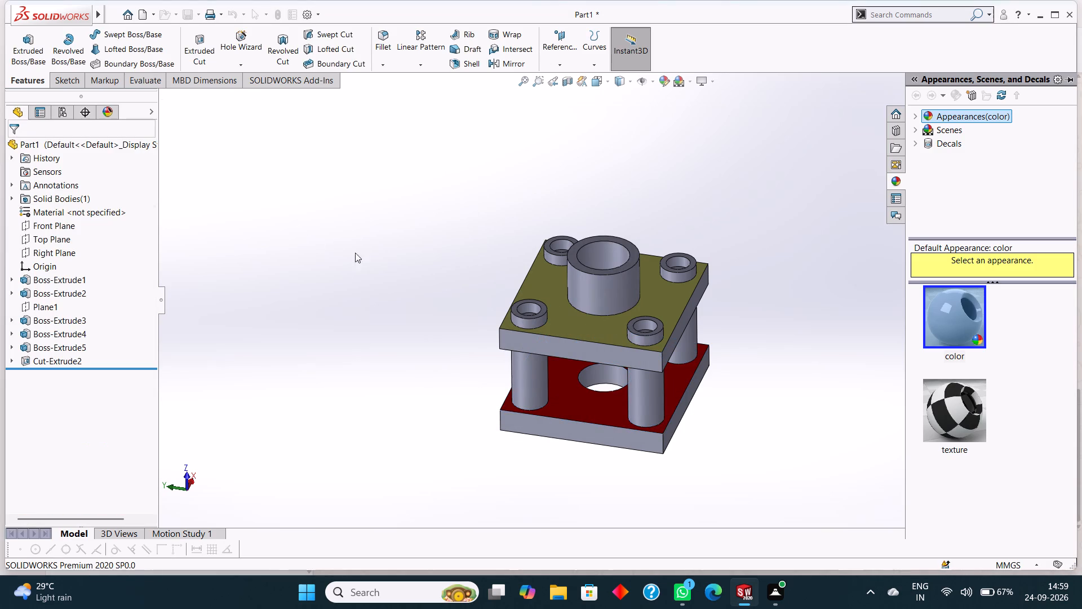
Apply the bright yellow basic colour to the inner faces of the central boss, the four corner rings and the base plate's bore.
scroll(638, 286, down, 2)
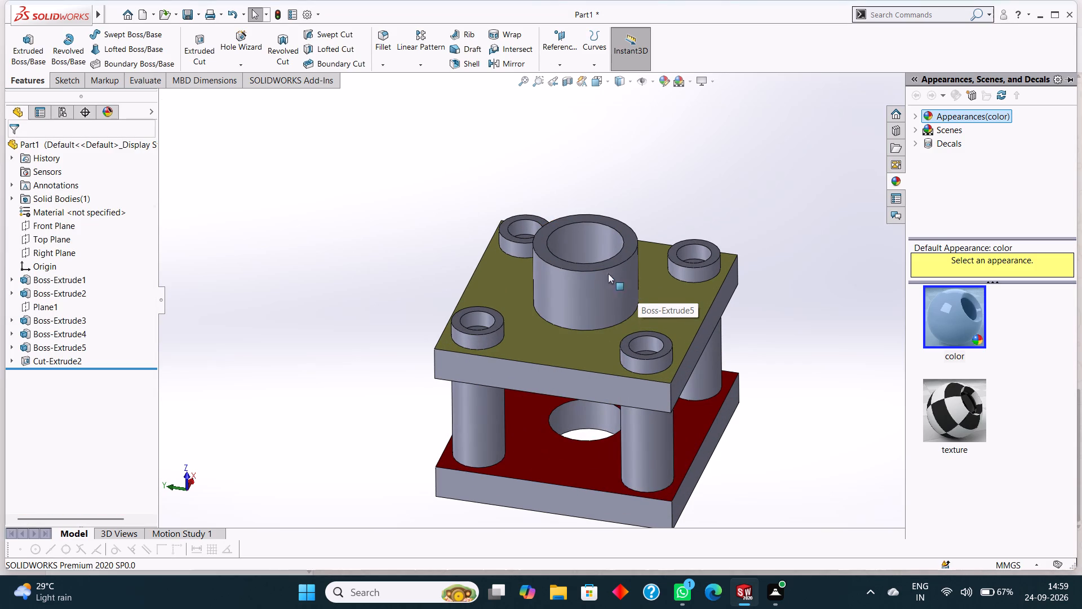
click(586, 234)
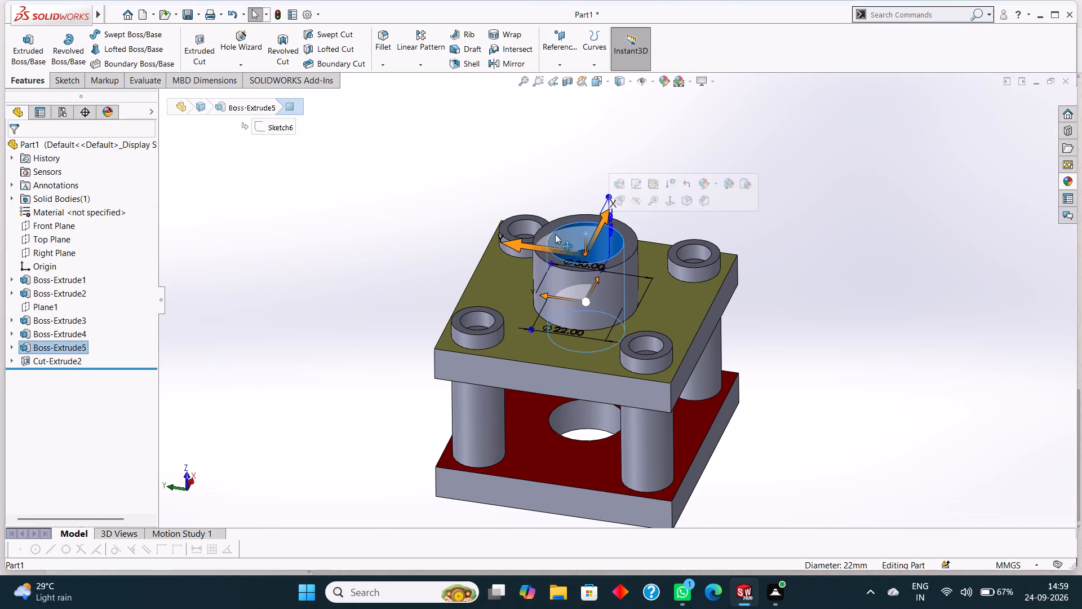
ctrl+click(521, 227)
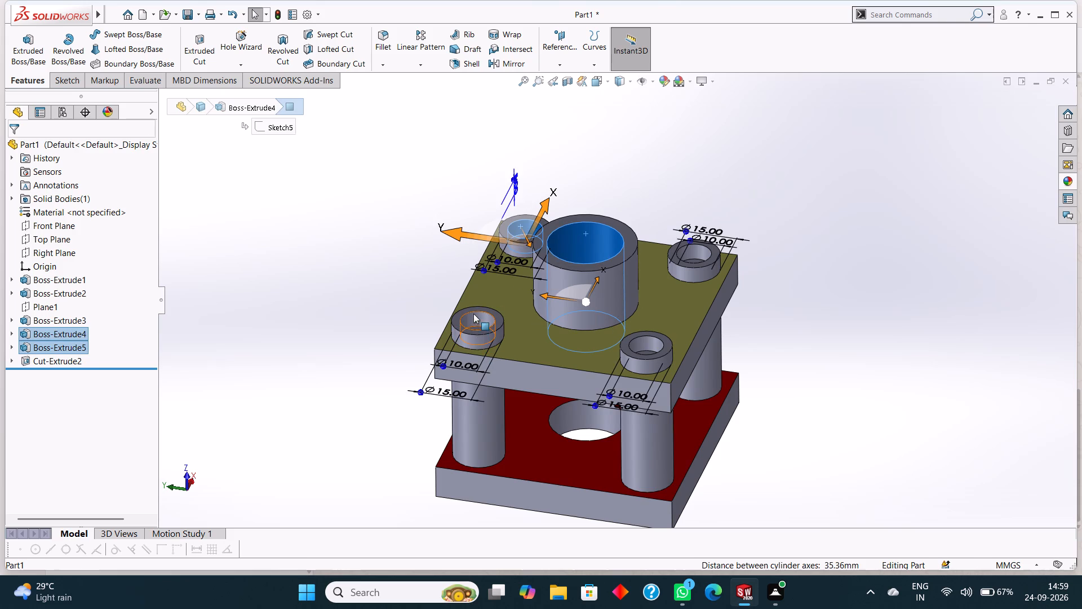
ctrl+click(473, 314)
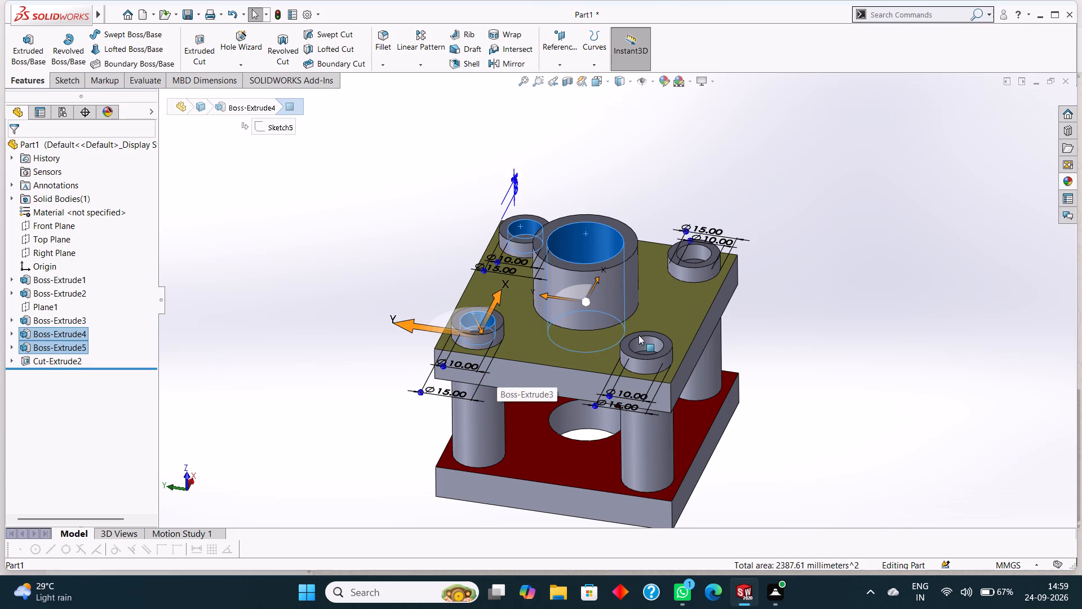
ctrl+click(689, 248)
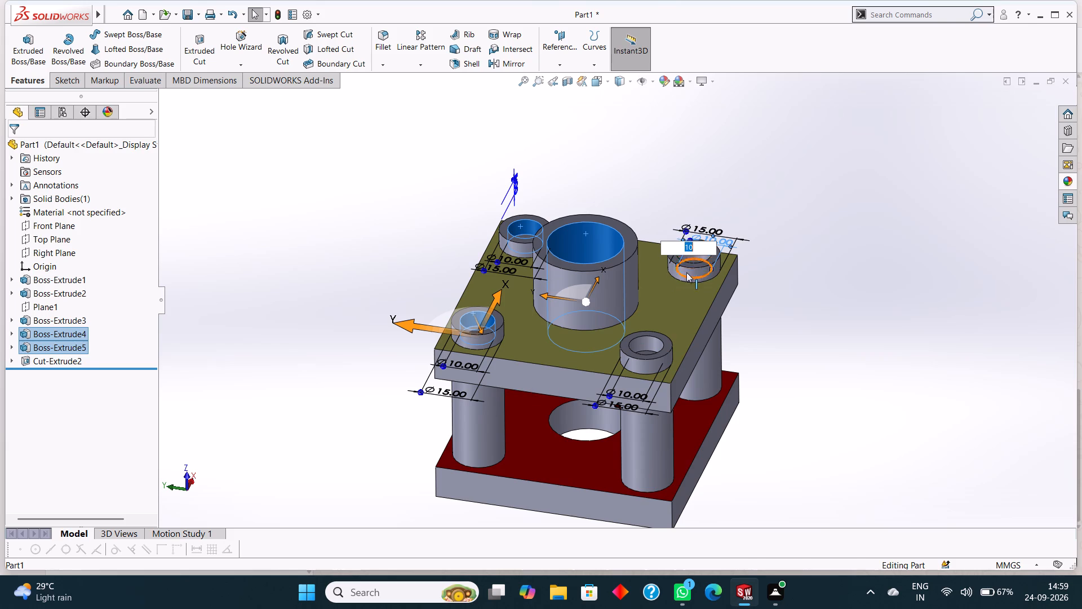
key(Escape)
scroll(692, 257, down, 5)
ctrl+click(676, 253)
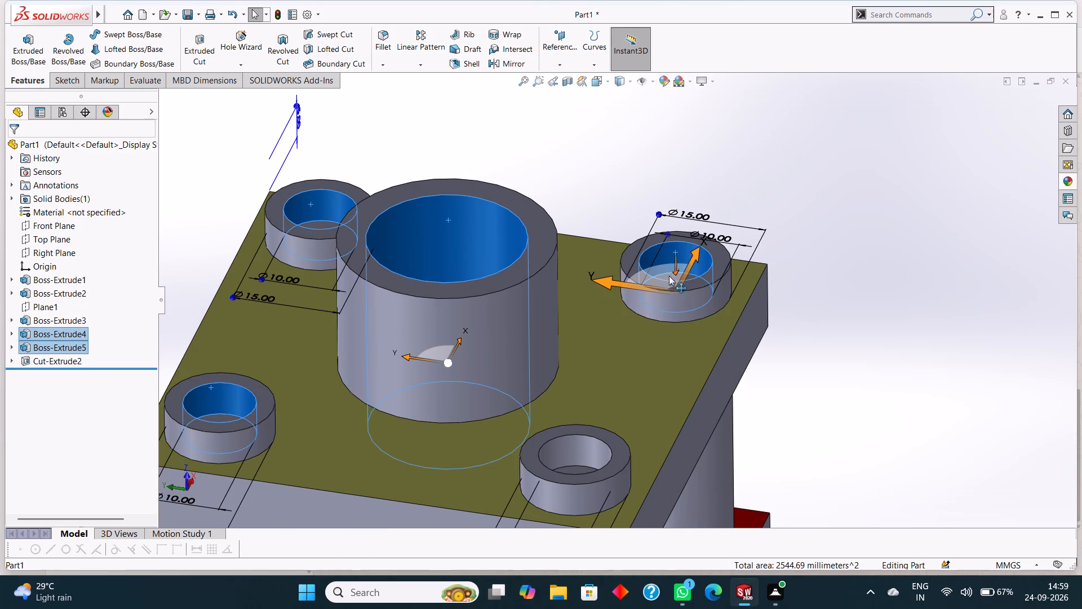
ctrl+click(566, 441)
scroll(818, 418, up, 3)
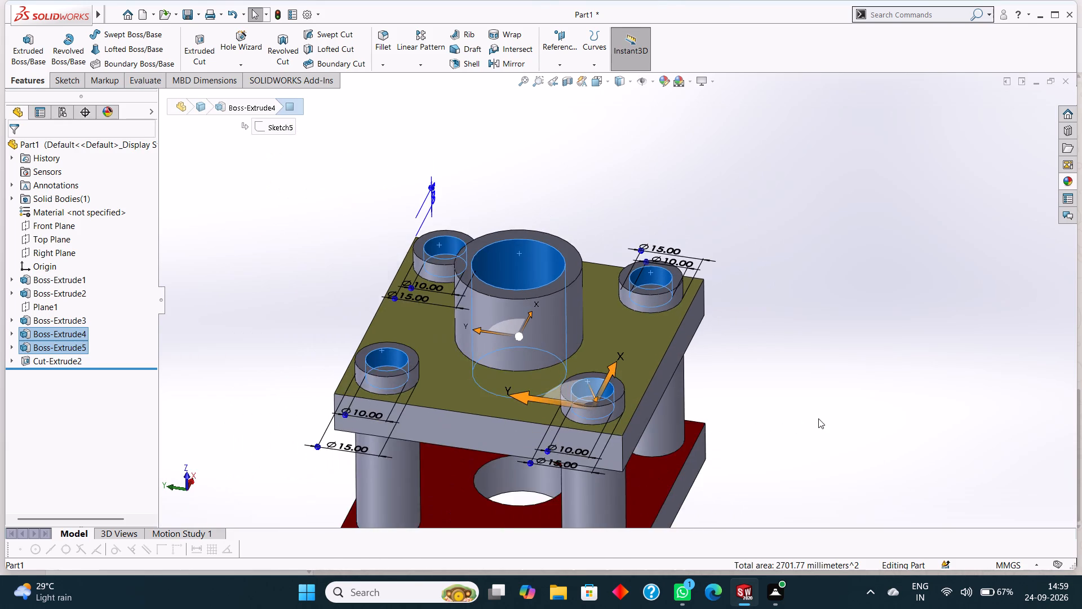
scroll(818, 422, up, 3)
scroll(565, 433, down, 6)
scroll(562, 382, down, 5)
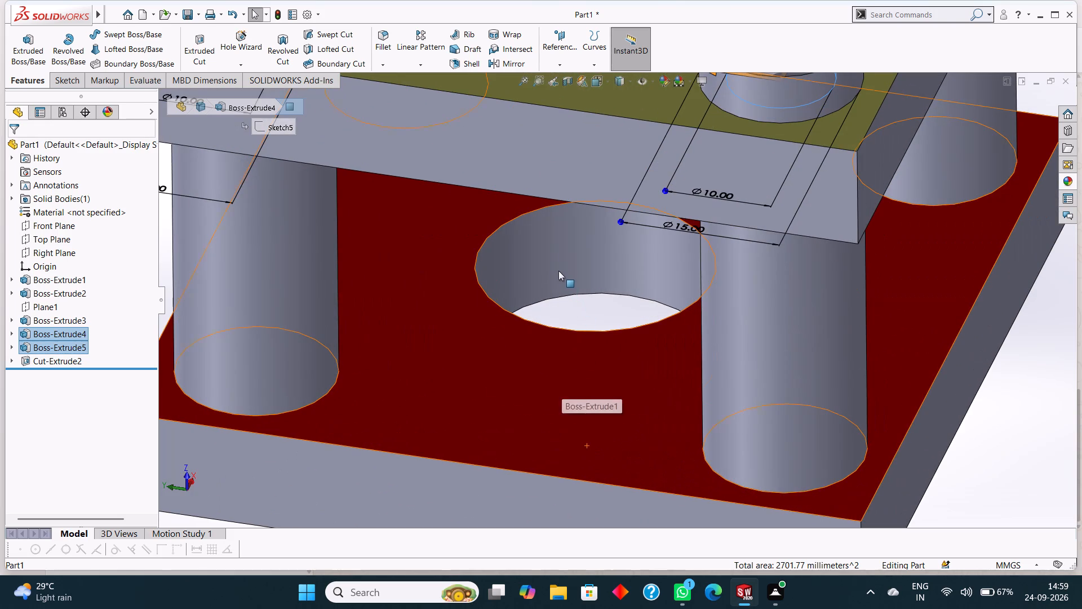
ctrl+click(554, 261)
scroll(582, 298, up, 9)
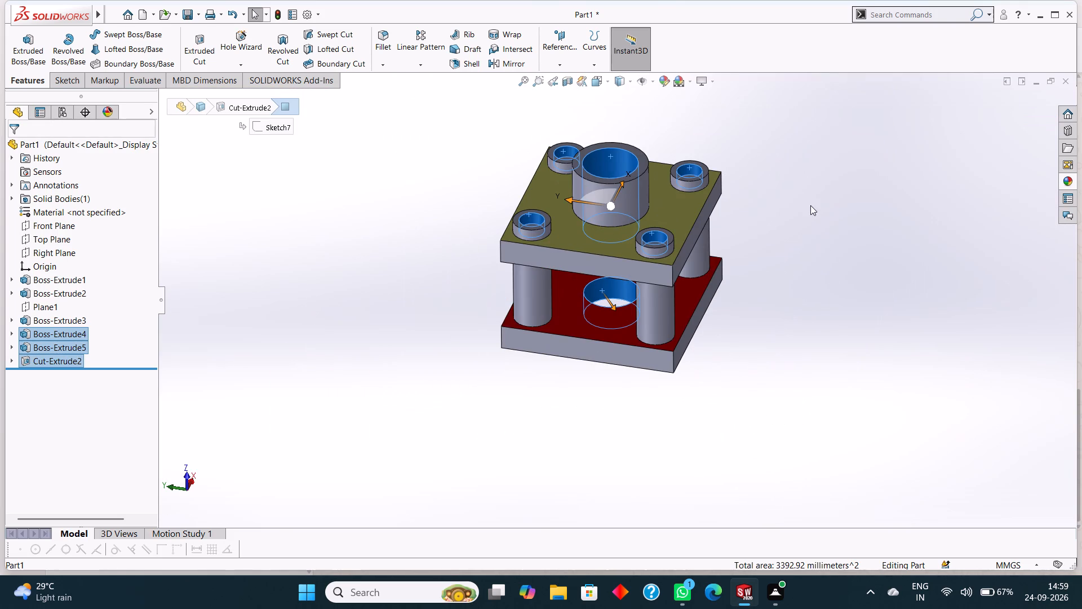
middle_drag(809, 202, 809, 323)
click(660, 78)
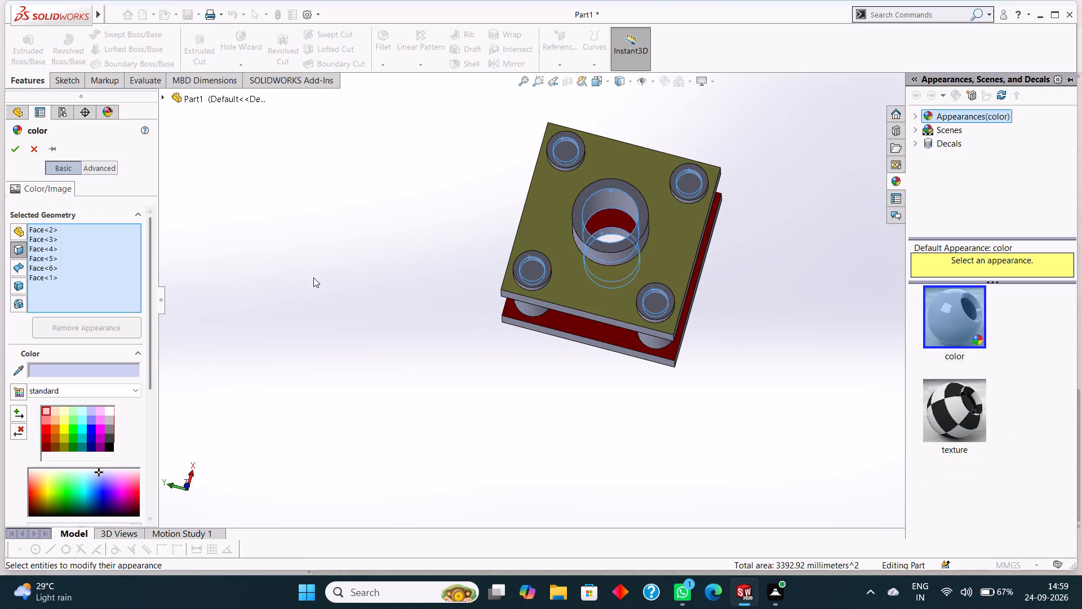
click(58, 371)
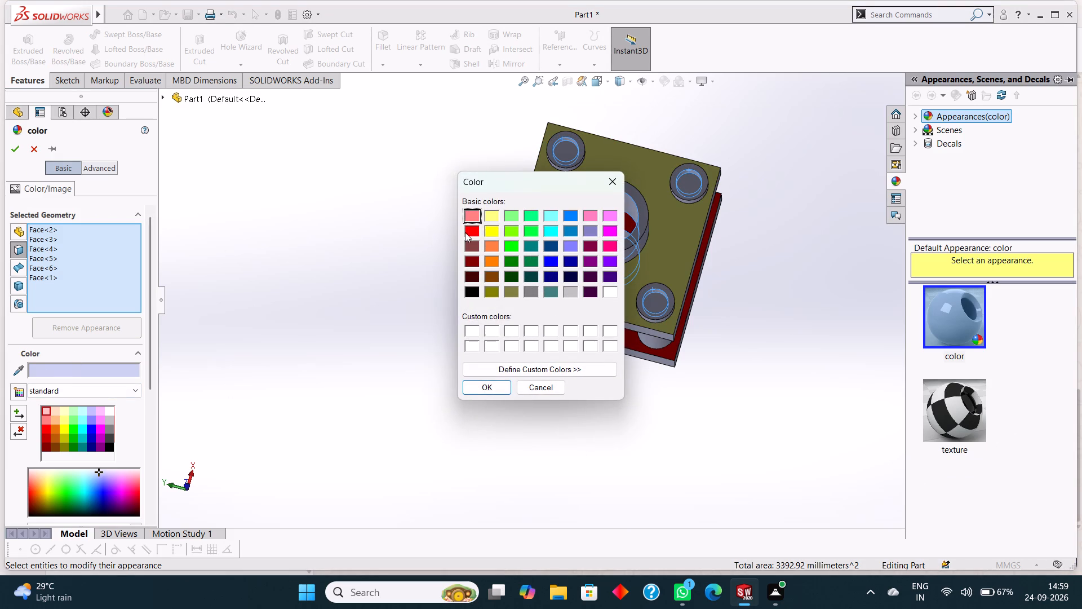
click(487, 228)
click(493, 379)
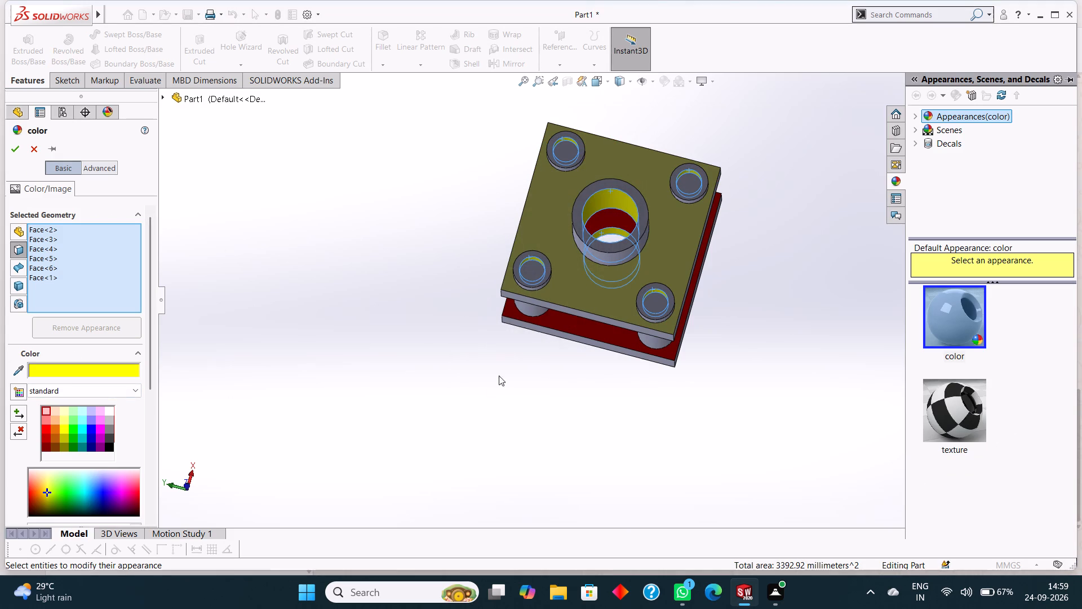
click(8, 153)
click(433, 307)
On the floor face inside a corner ring, sketch four 5 mm radius circles matching the rings' inner edges, centred at X and Y 10 or 60 mm.
middle_drag(454, 325, 445, 266)
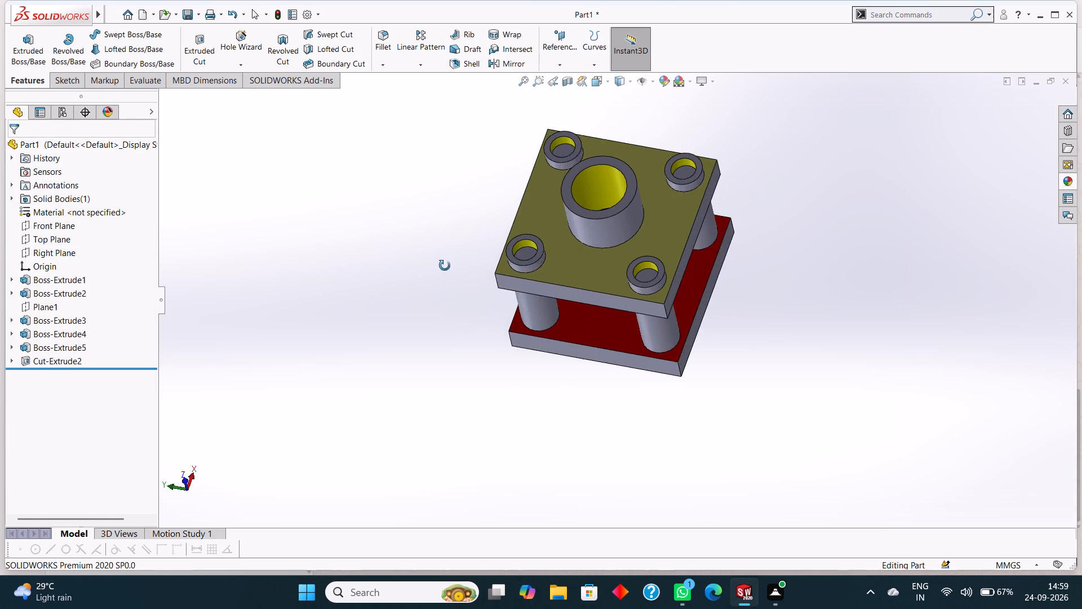
middle_drag(445, 266, 454, 319)
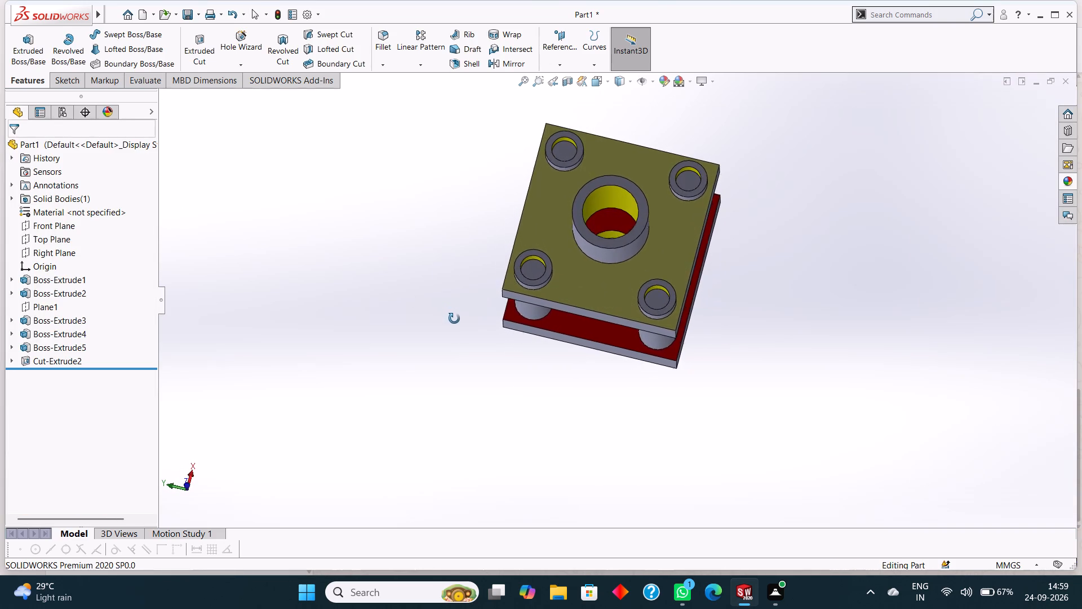
middle_drag(454, 319, 467, 347)
click(570, 155)
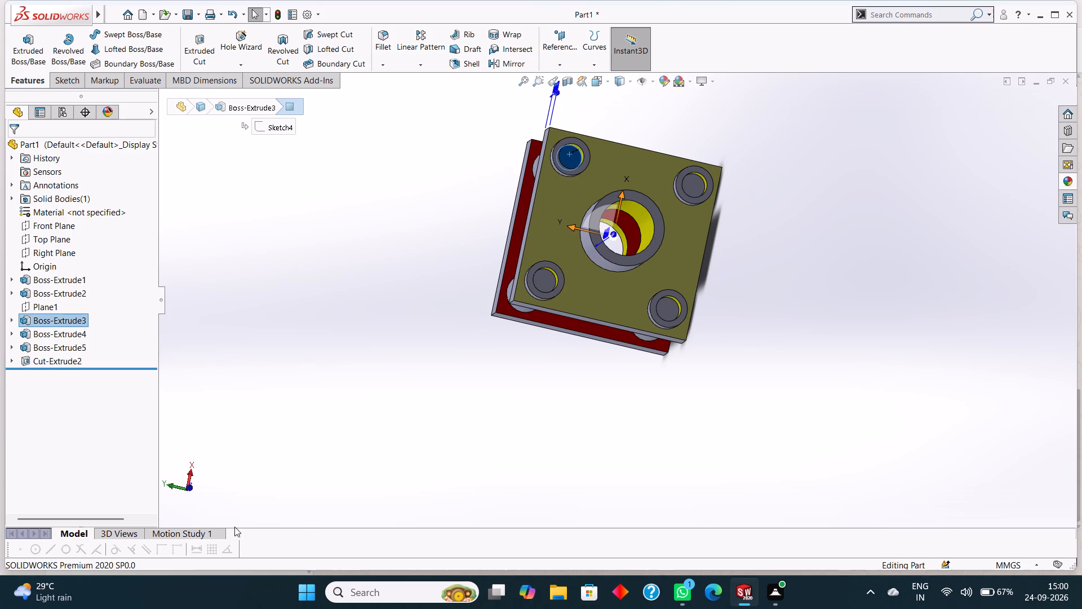
key(ctrl+8)
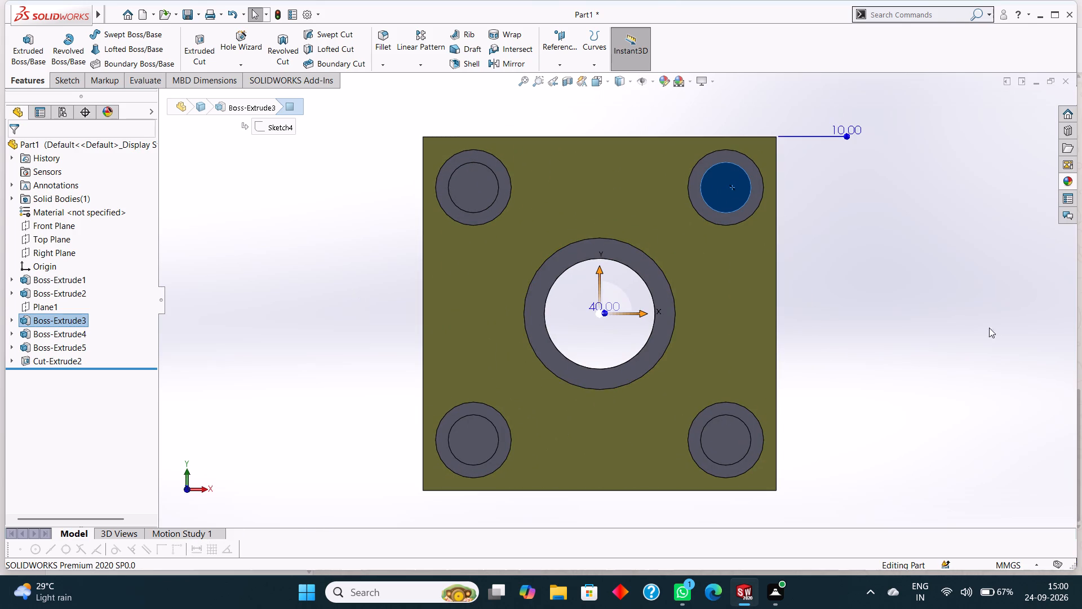
right_click(724, 182)
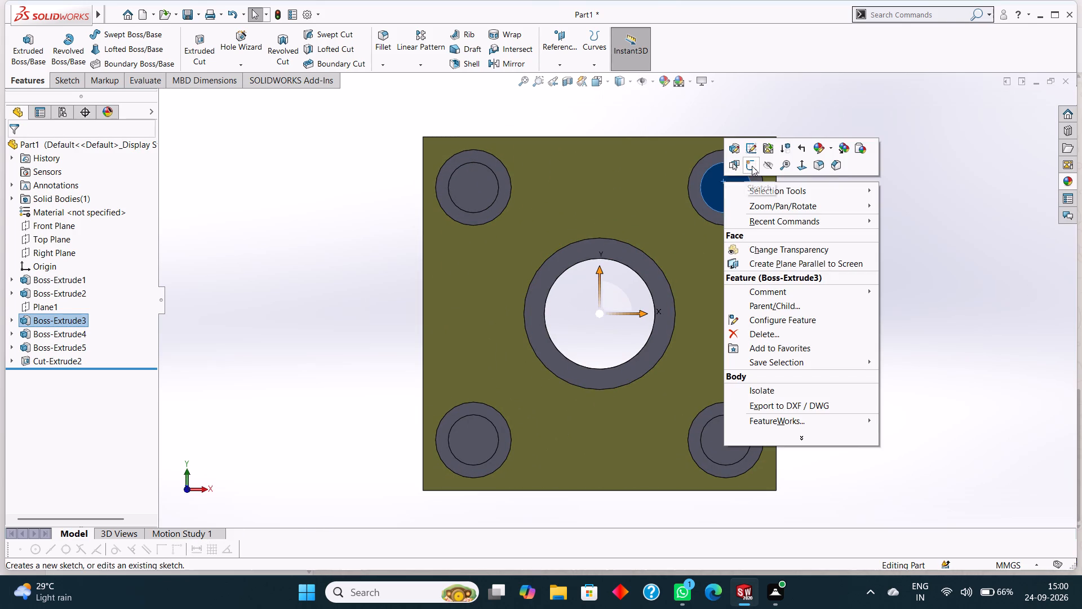
click(753, 165)
key(Escape)
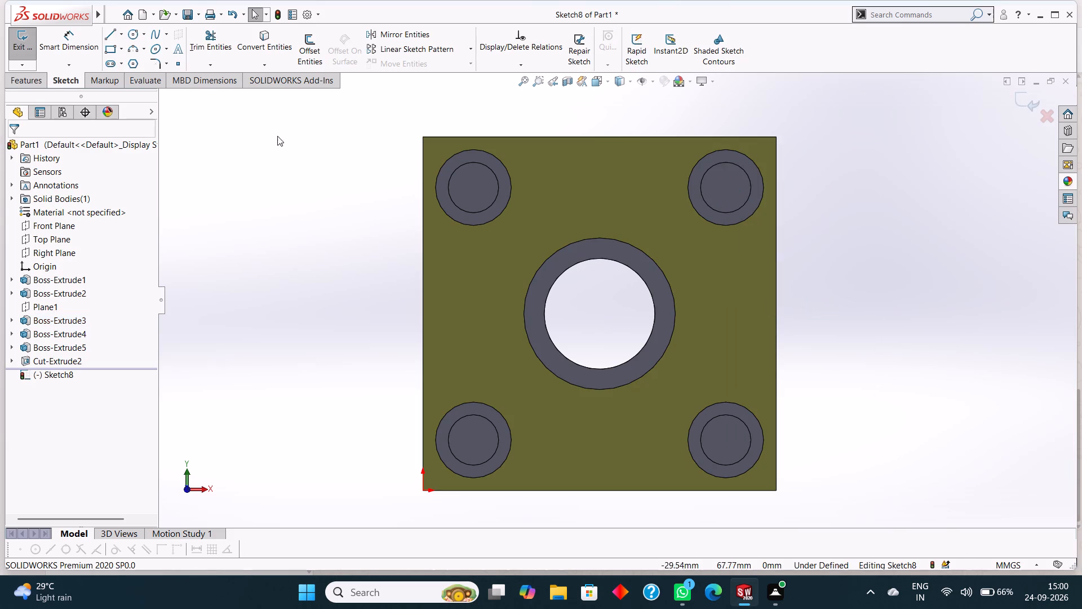
click(136, 32)
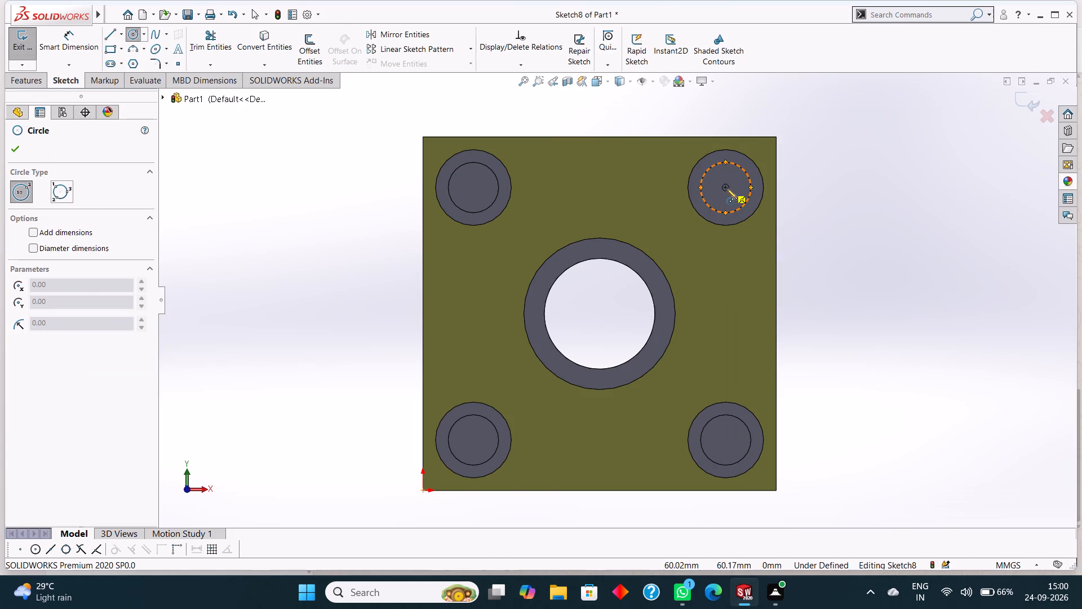
click(726, 188)
click(748, 196)
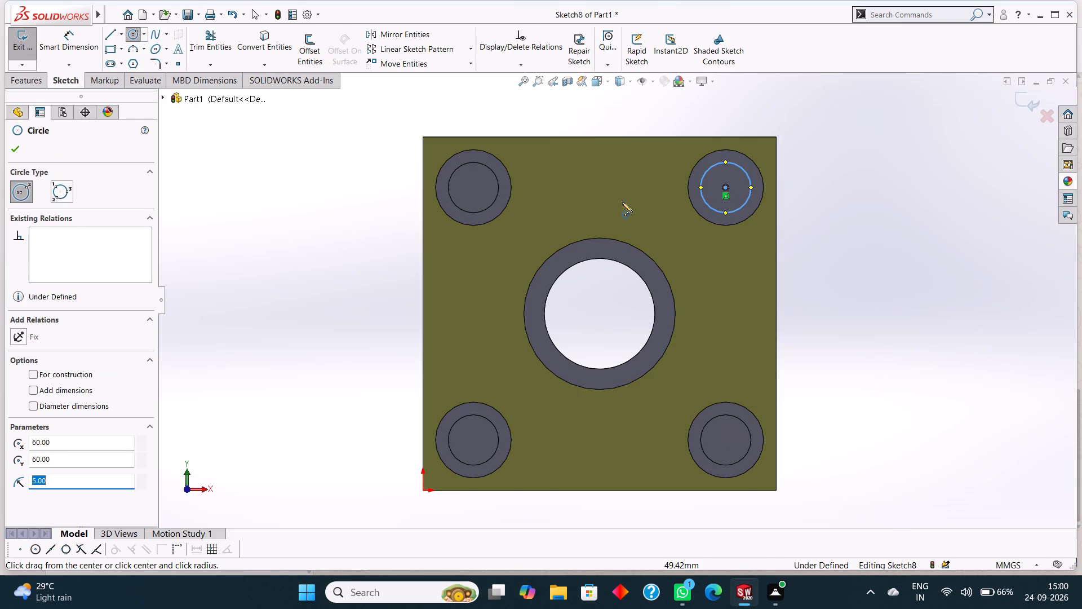
click(475, 187)
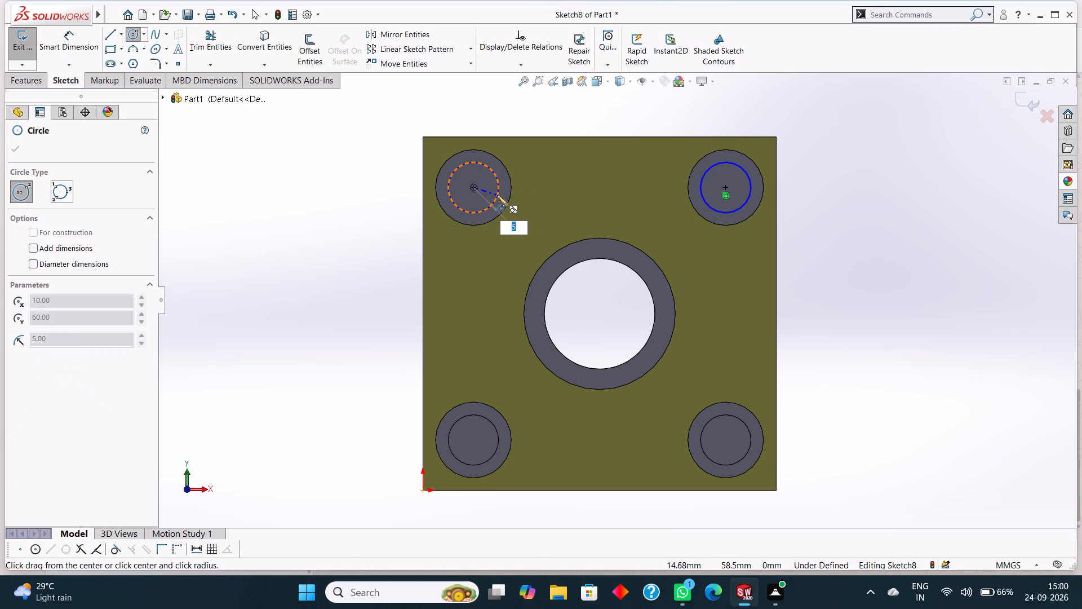
click(497, 195)
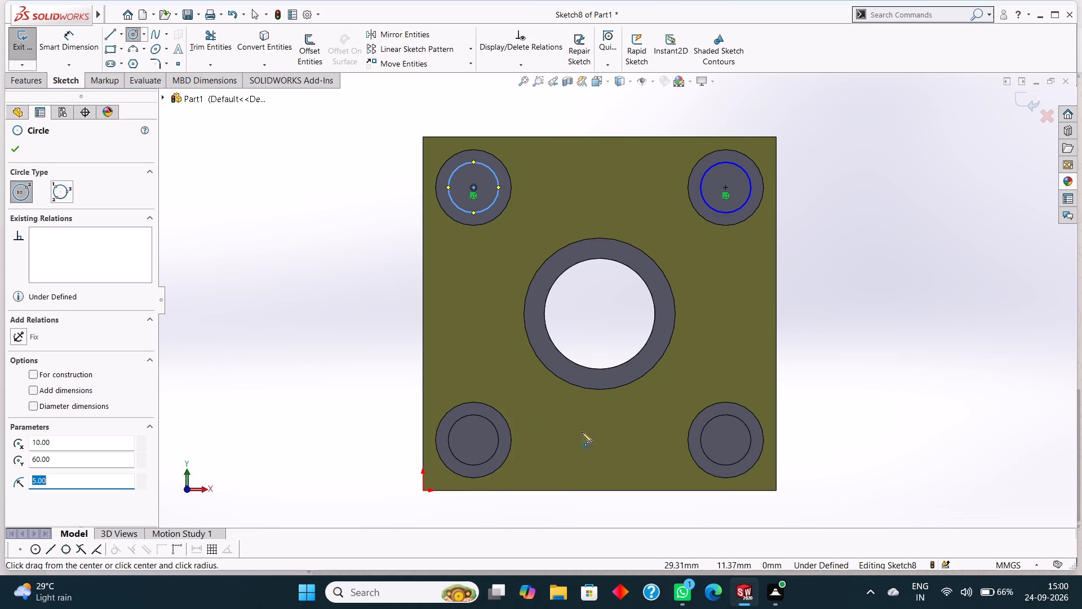
click(726, 440)
click(747, 447)
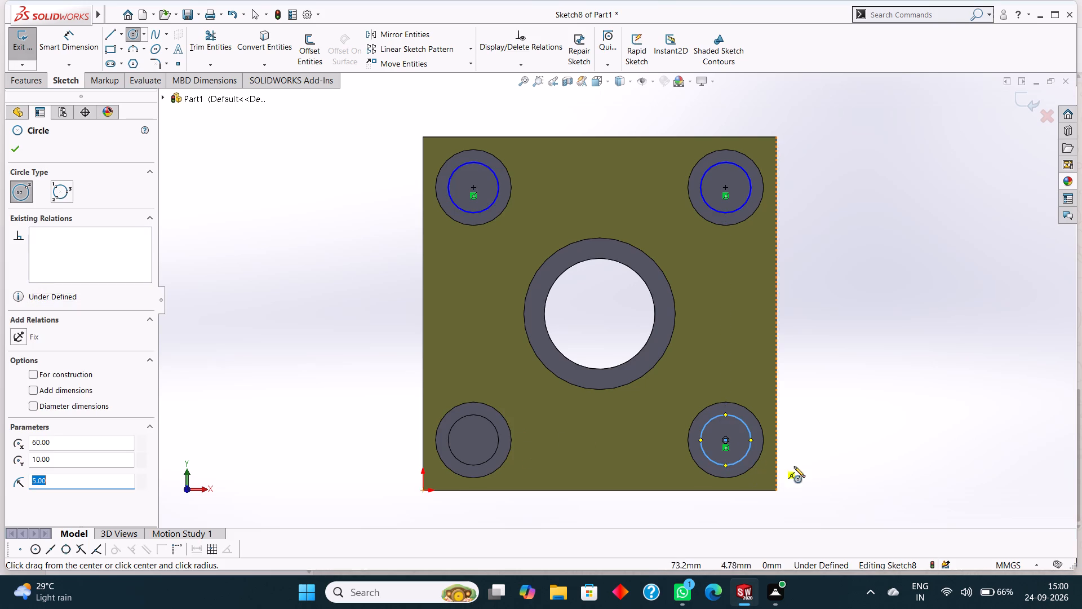
click(475, 440)
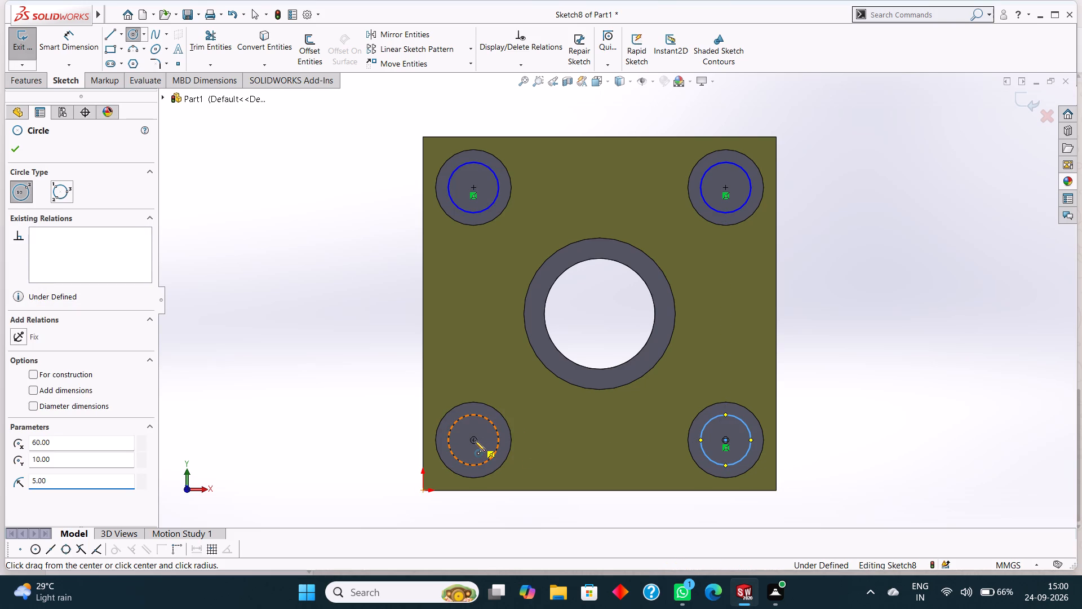
click(496, 447)
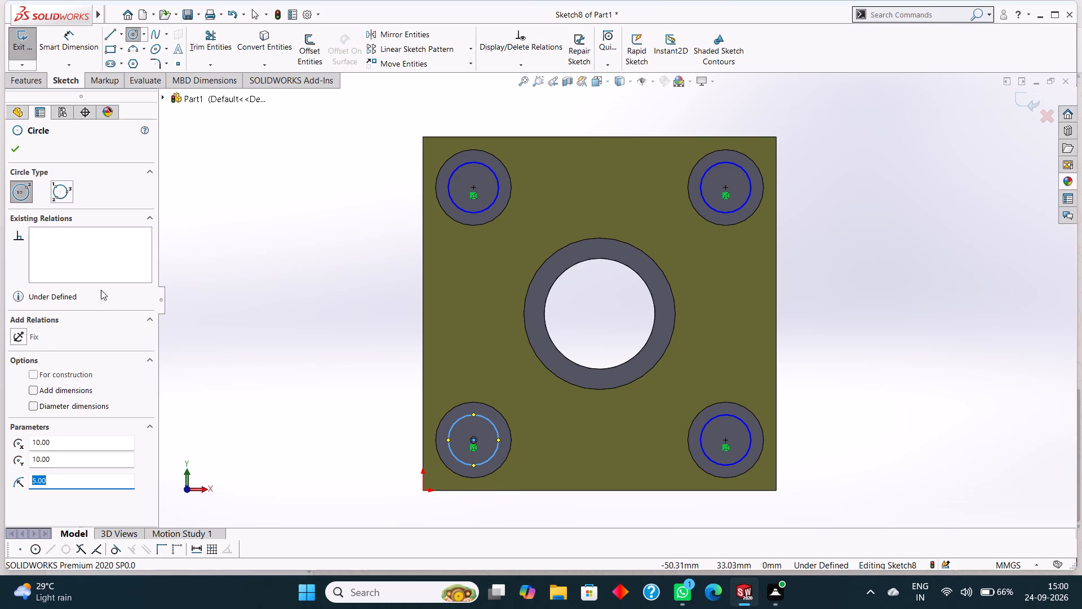
click(14, 142)
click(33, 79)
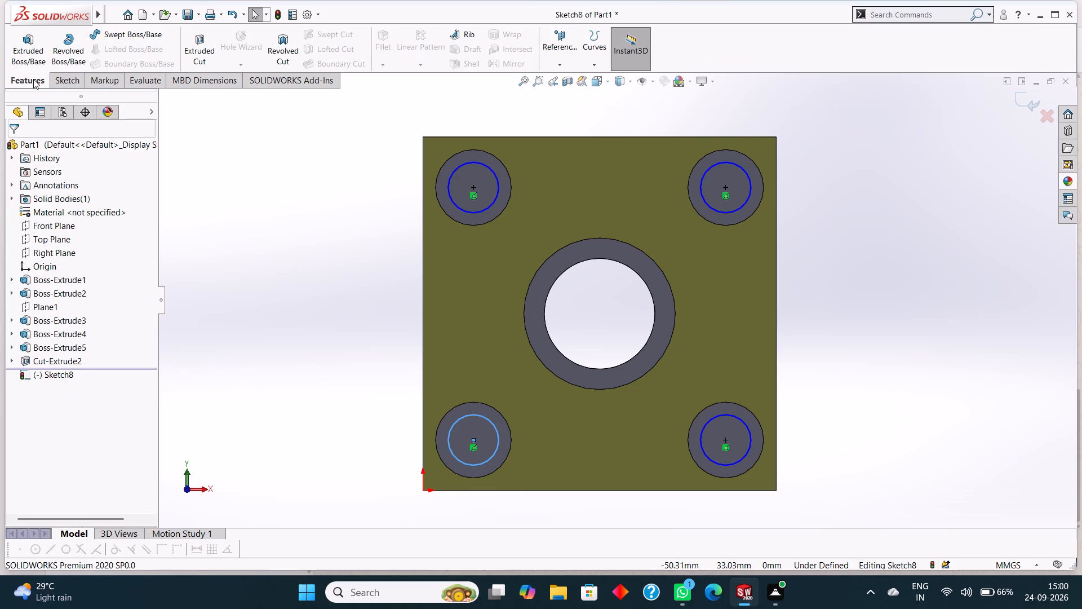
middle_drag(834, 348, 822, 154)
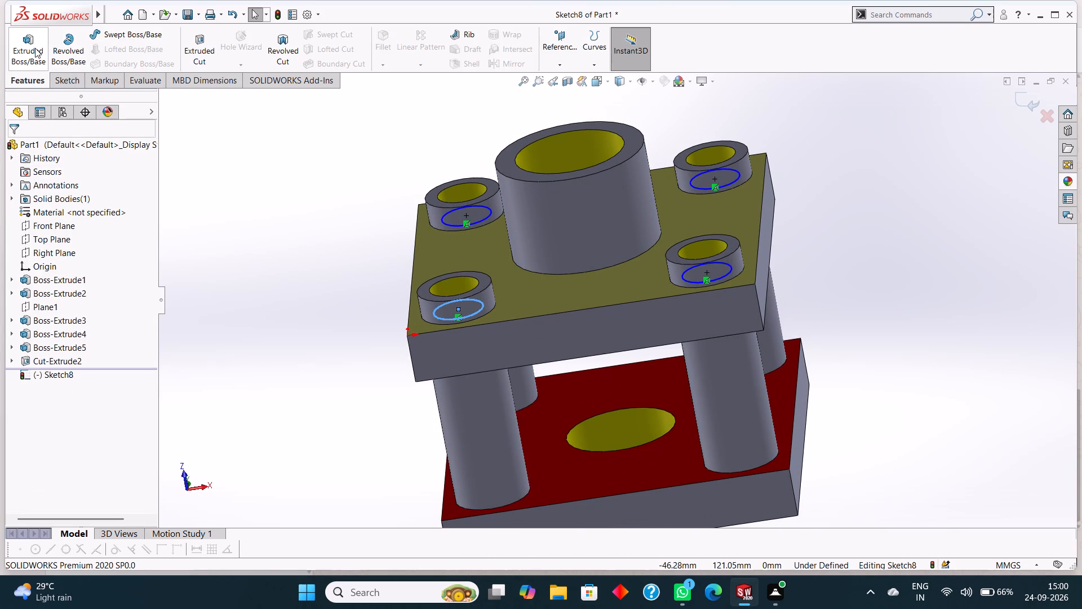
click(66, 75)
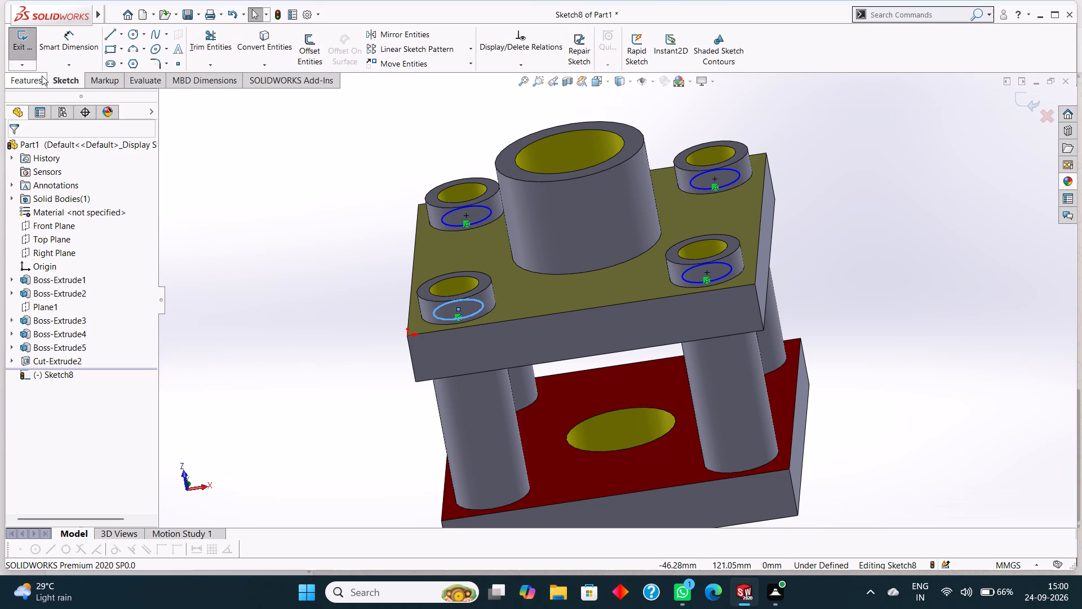
Cut-extrude the four corner-ring circles Through All, down through the top block, the posts and the base plate.
click(39, 76)
click(190, 47)
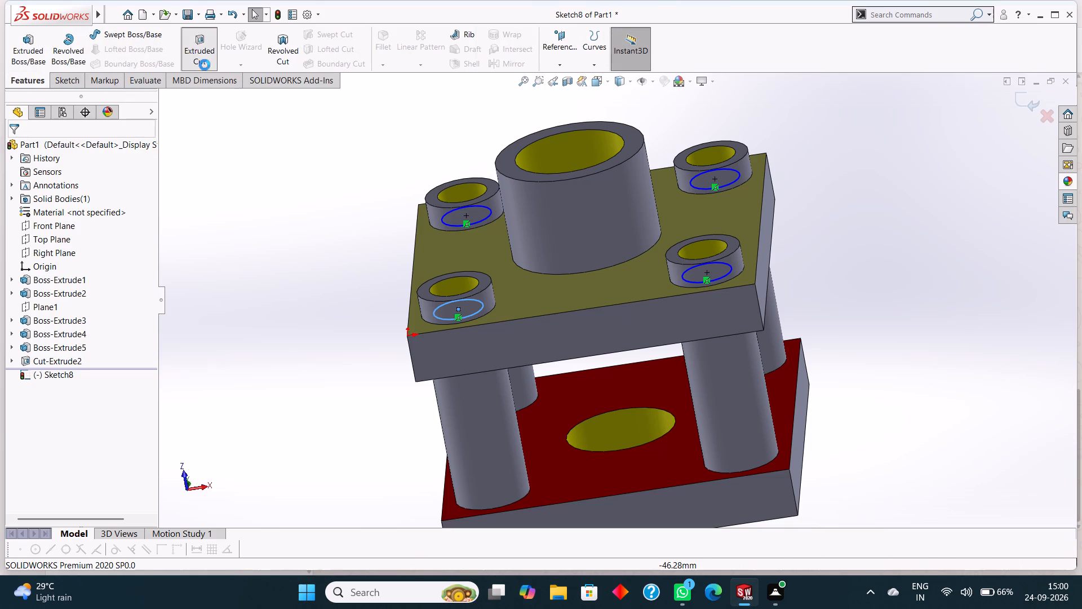
middle_drag(261, 194, 264, 142)
click(57, 224)
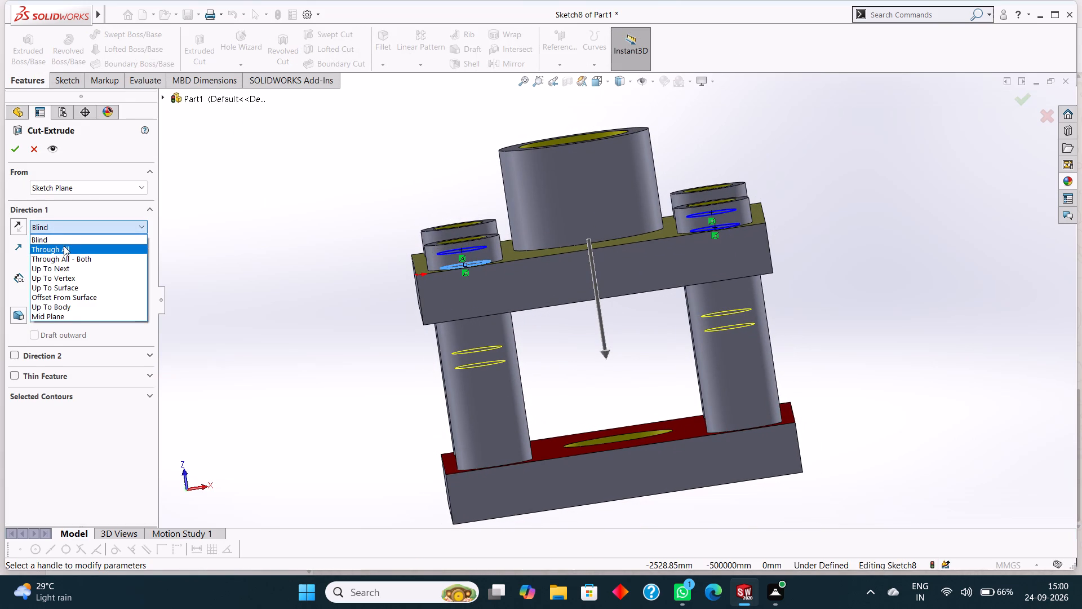
click(64, 245)
click(14, 149)
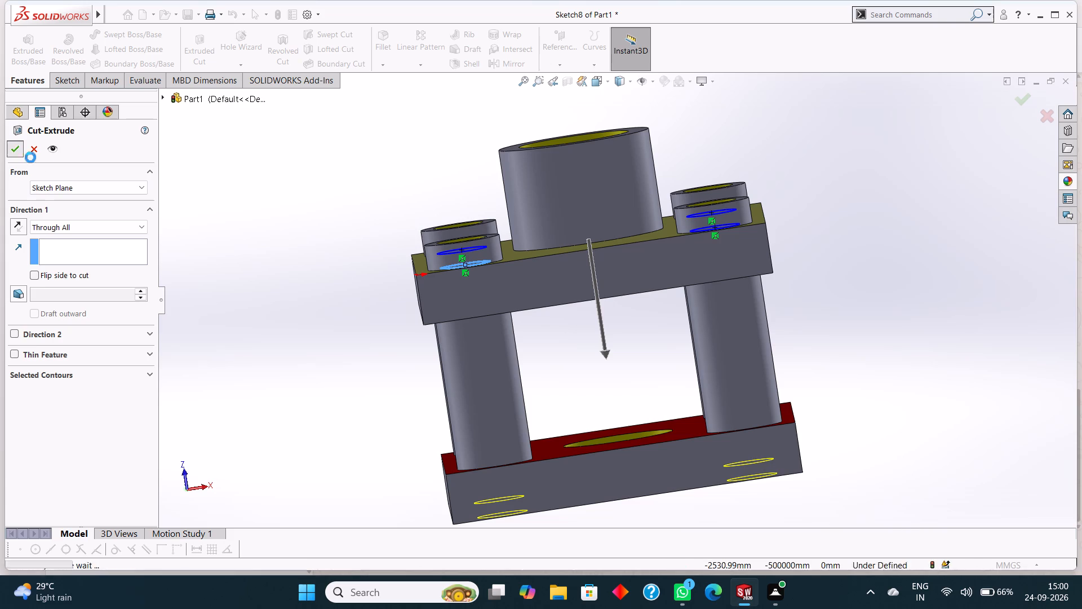
Examine the bored corner rings, the posts and the base plate from several angles.
click(242, 215)
middle_drag(263, 205, 274, 334)
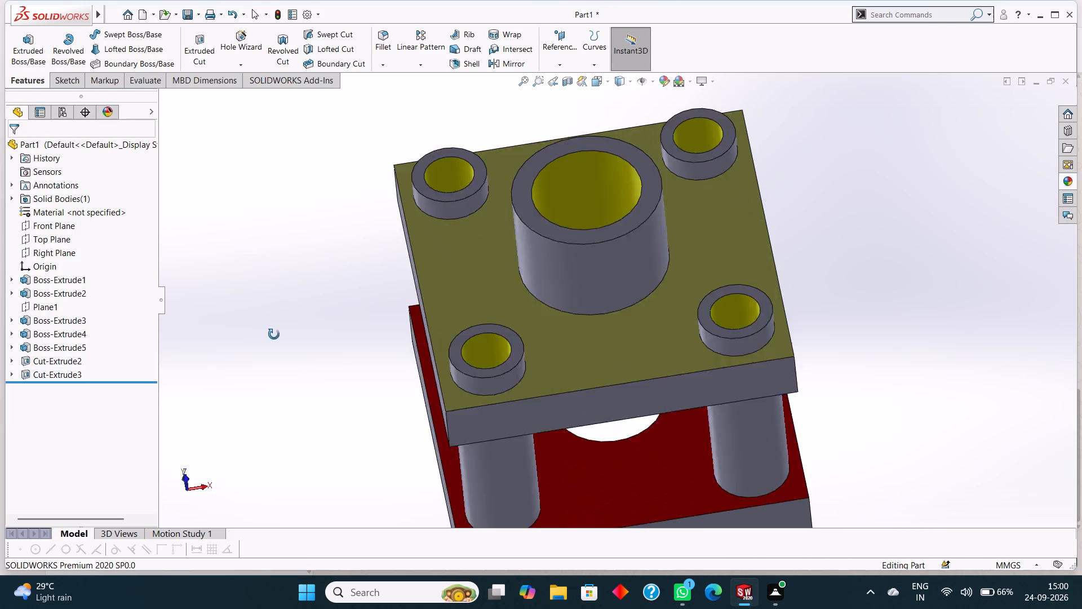
middle_drag(274, 334, 275, 255)
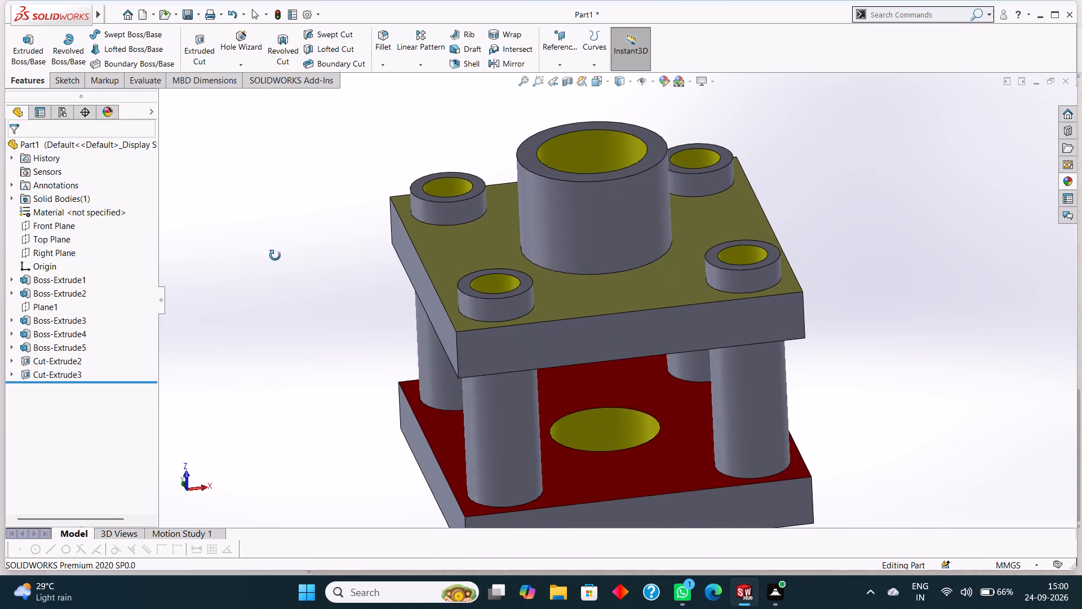
middle_drag(275, 255, 269, 241)
scroll(295, 295, up, 1)
middle_drag(295, 295, 296, 325)
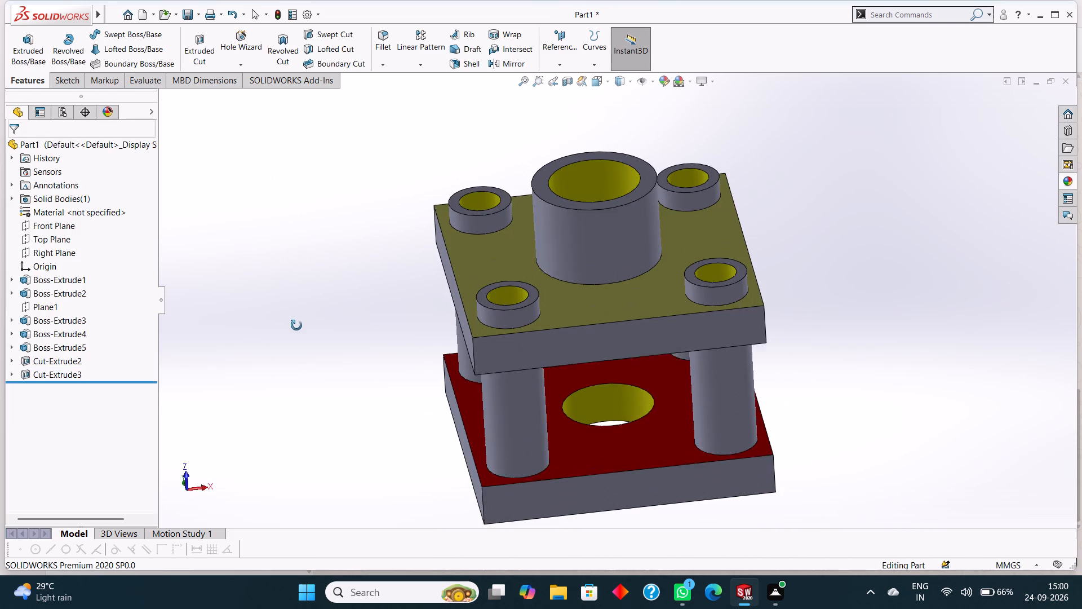
middle_drag(296, 325, 293, 336)
scroll(330, 303, up, 2)
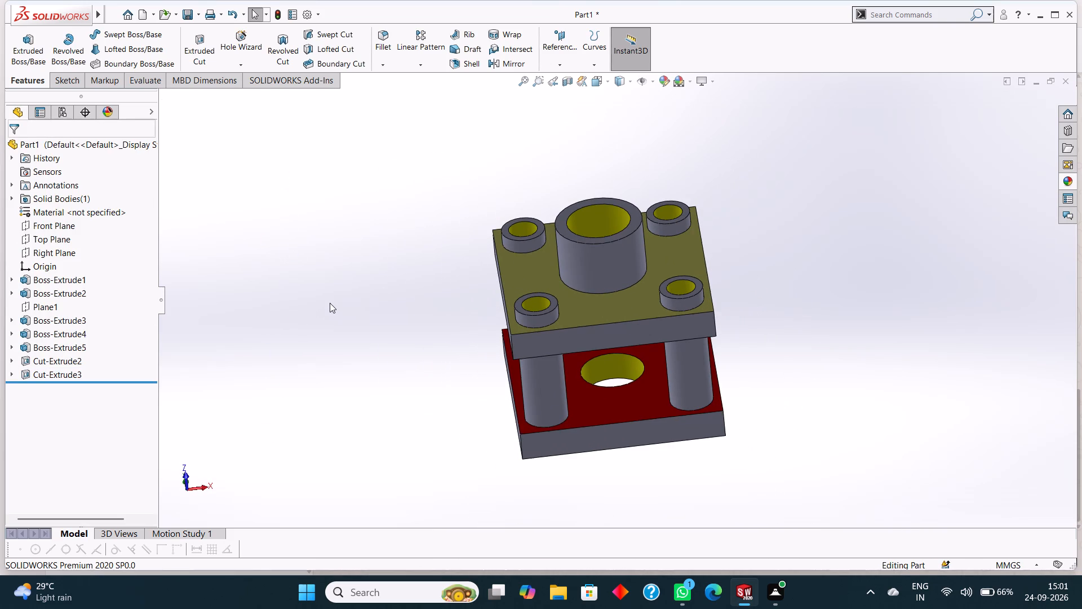
scroll(401, 379, up, 2)
scroll(570, 394, down, 3)
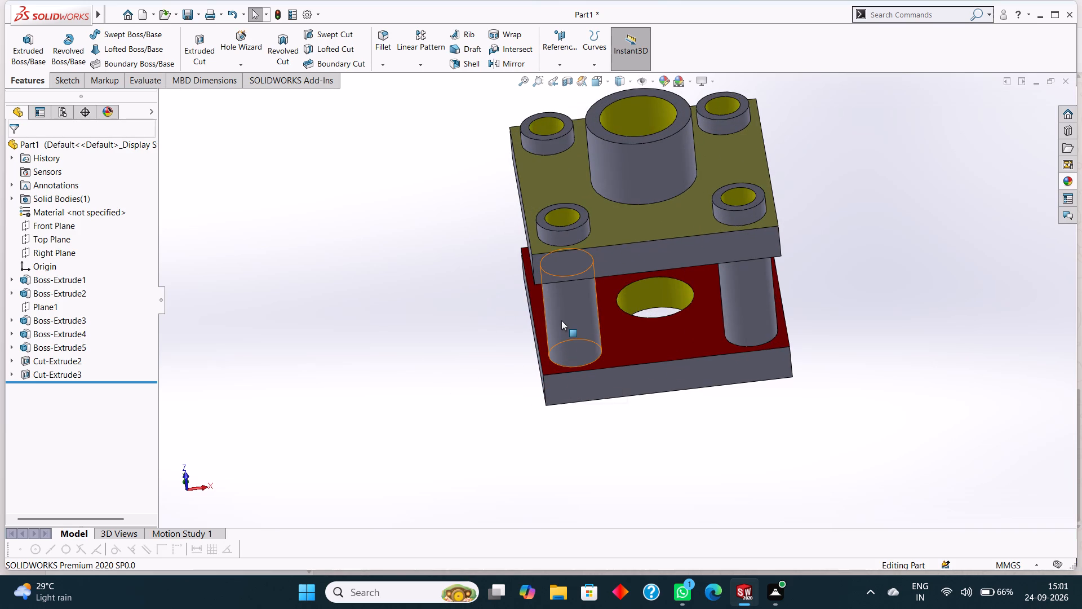
scroll(554, 311, up, 2)
scroll(581, 269, up, 1)
scroll(623, 157, down, 4)
scroll(676, 333, up, 3)
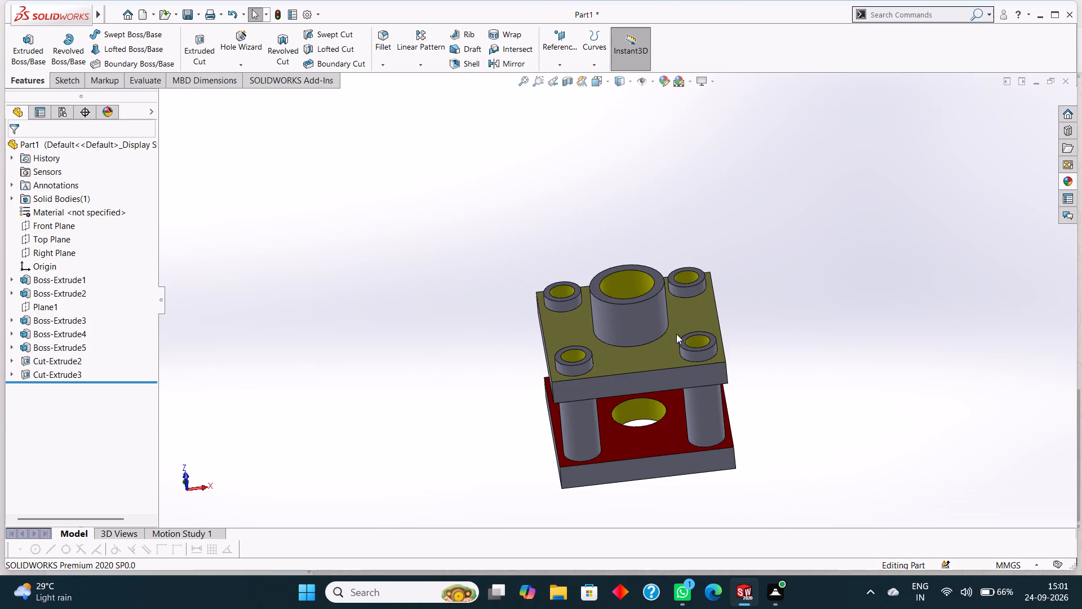
Apply the bright red basic colour as the appearance of the outer cylindrical faces of all four posts.
scroll(667, 419, down, 2)
click(548, 395)
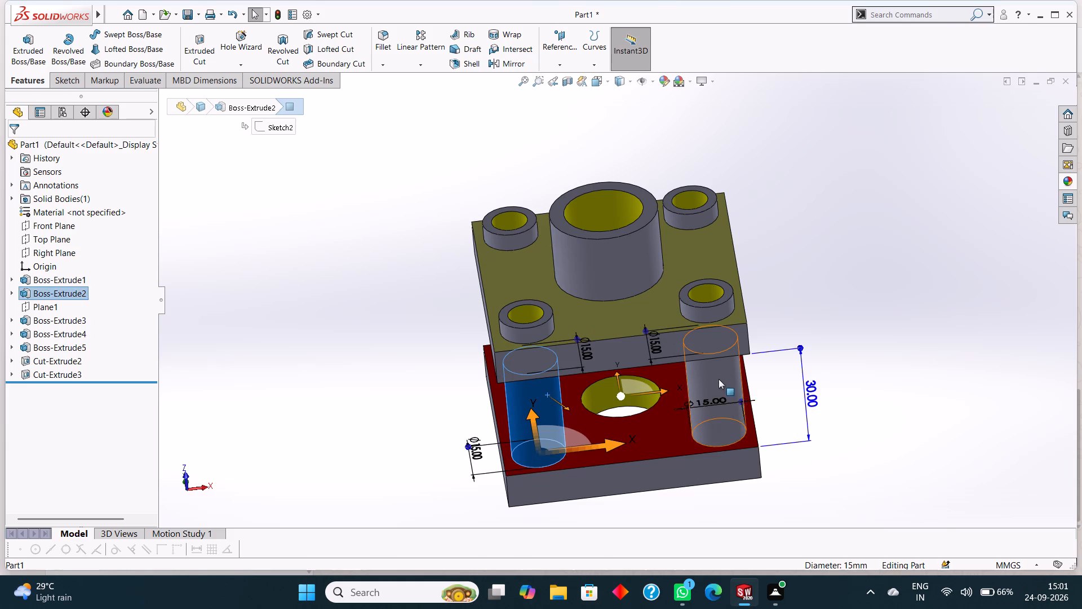
ctrl+click(719, 379)
middle_drag(923, 289, 831, 374)
scroll(831, 374, down, 1)
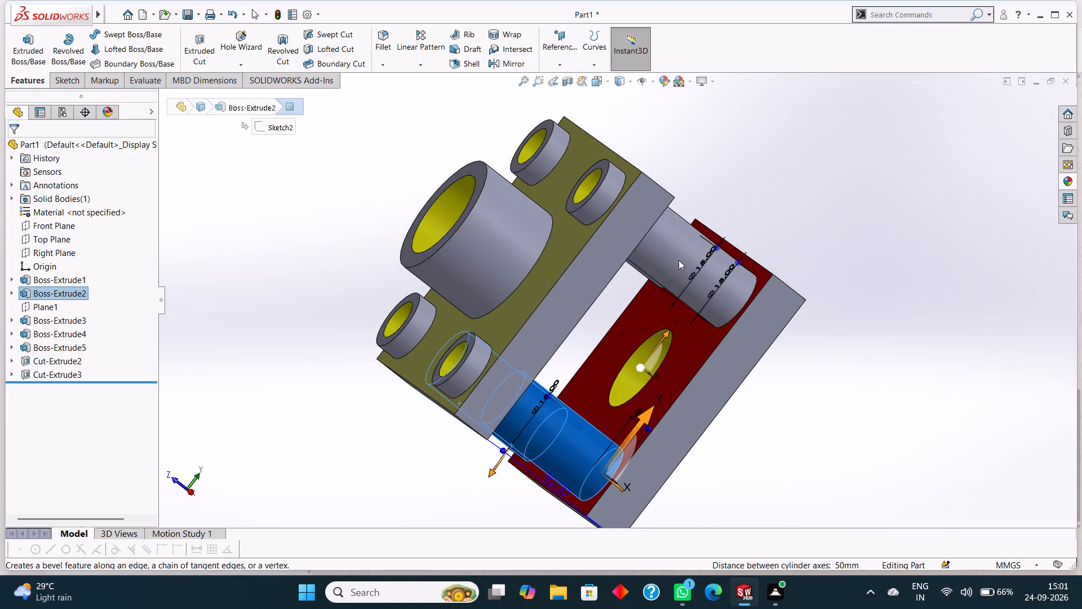
ctrl+click(671, 250)
middle_drag(890, 202, 820, 362)
ctrl+click(619, 190)
middle_drag(839, 200, 861, 200)
scroll(861, 200, down, 1)
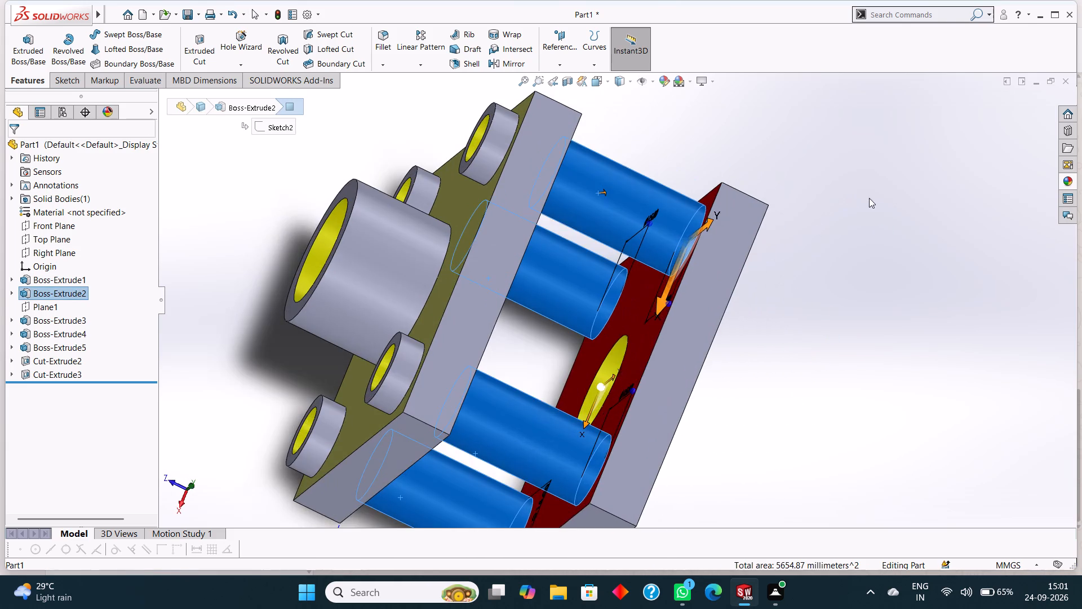
scroll(869, 190, up, 3)
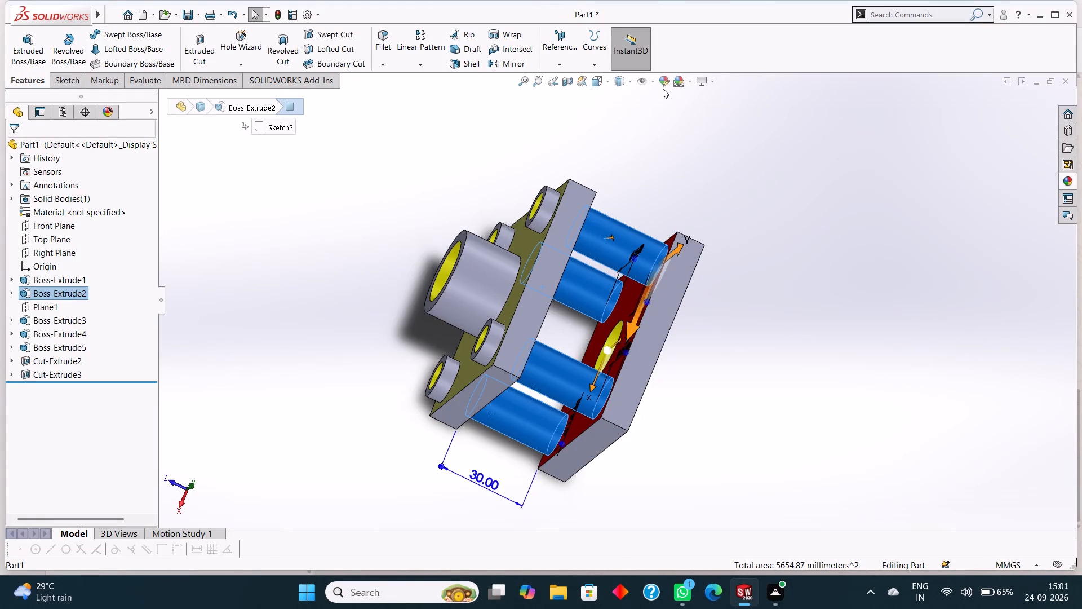
click(664, 86)
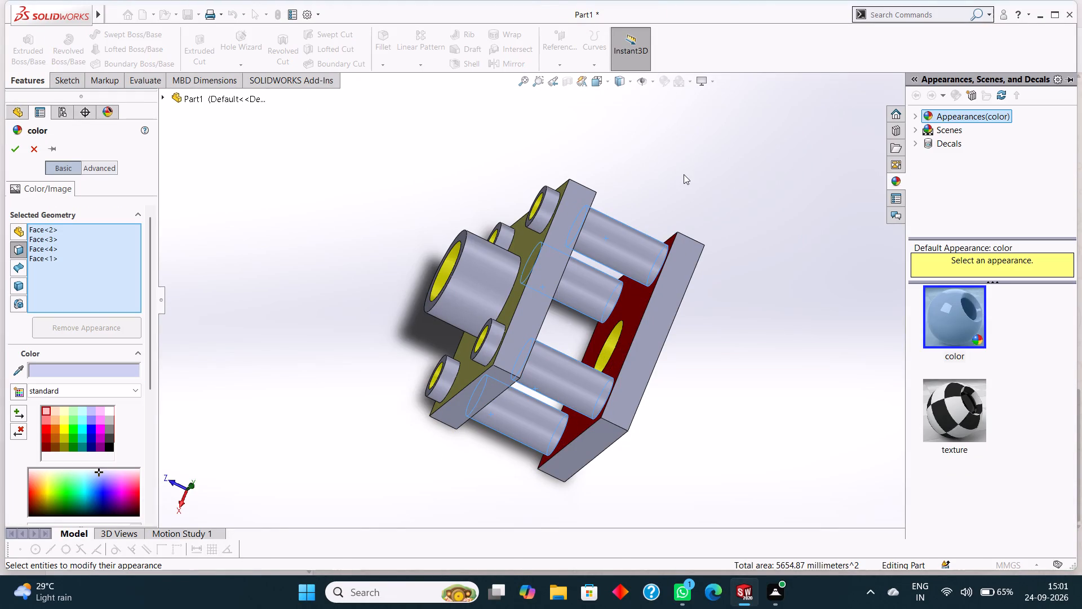
click(74, 368)
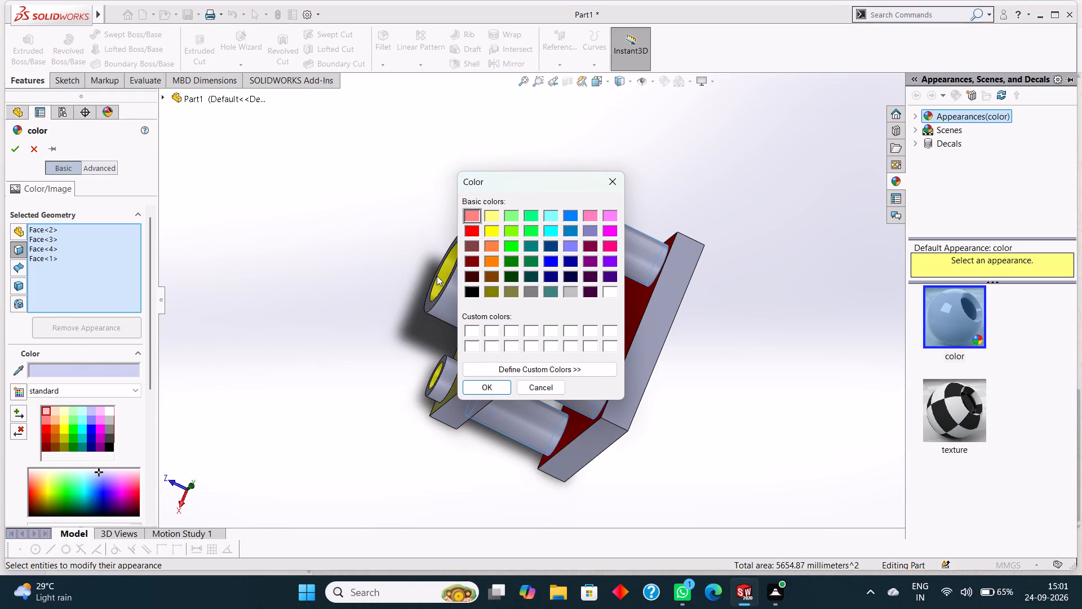
click(469, 231)
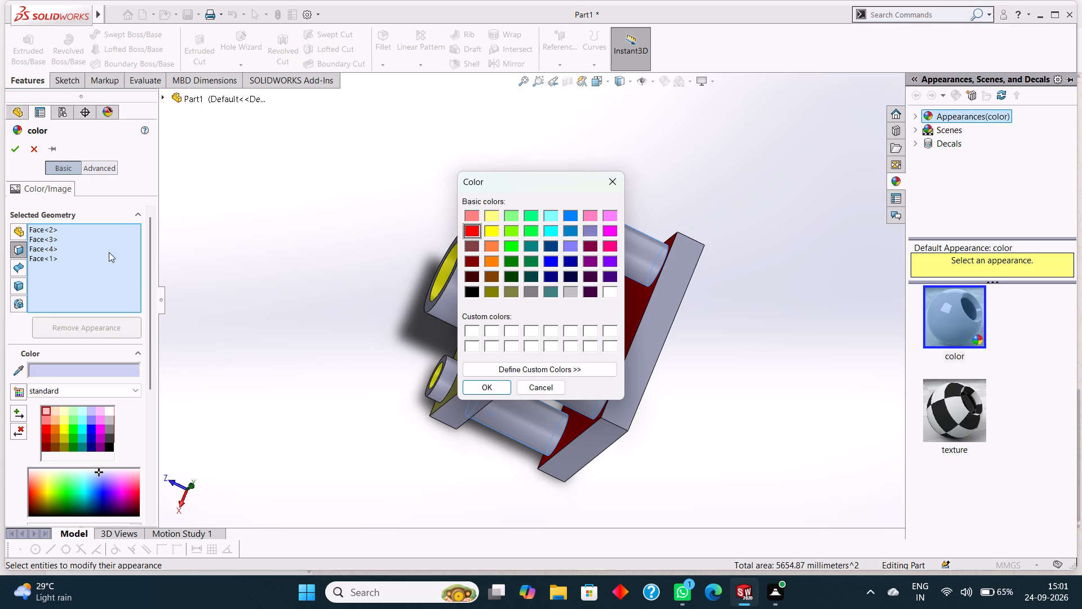
click(501, 388)
click(18, 152)
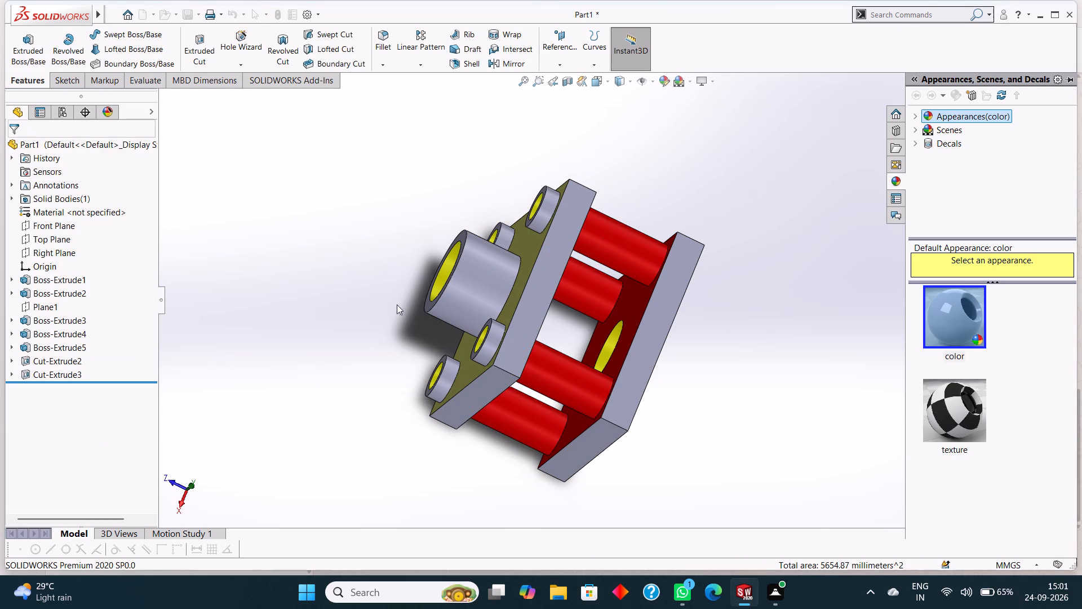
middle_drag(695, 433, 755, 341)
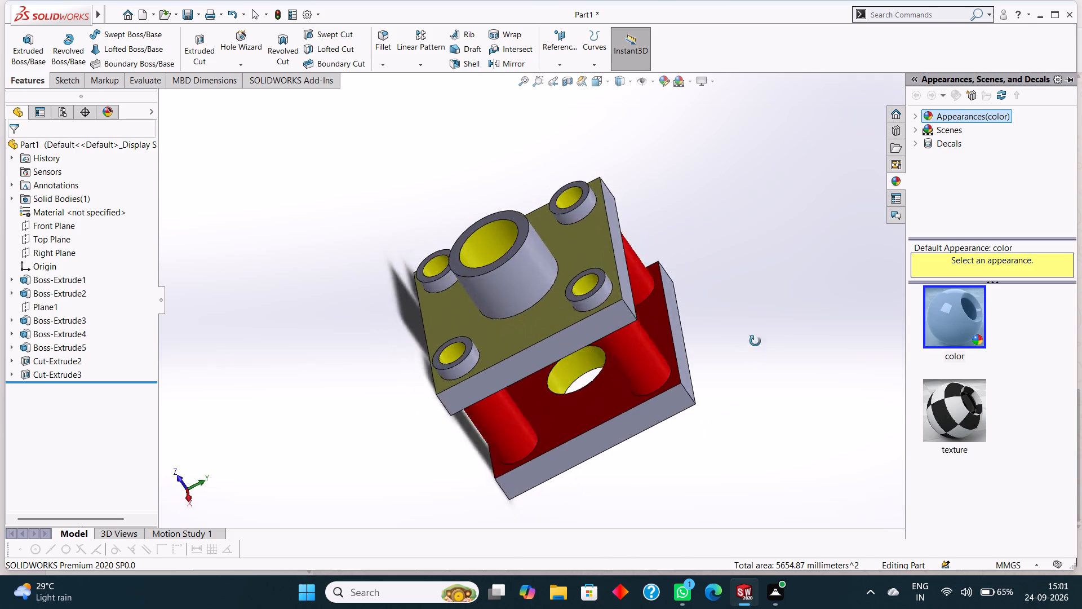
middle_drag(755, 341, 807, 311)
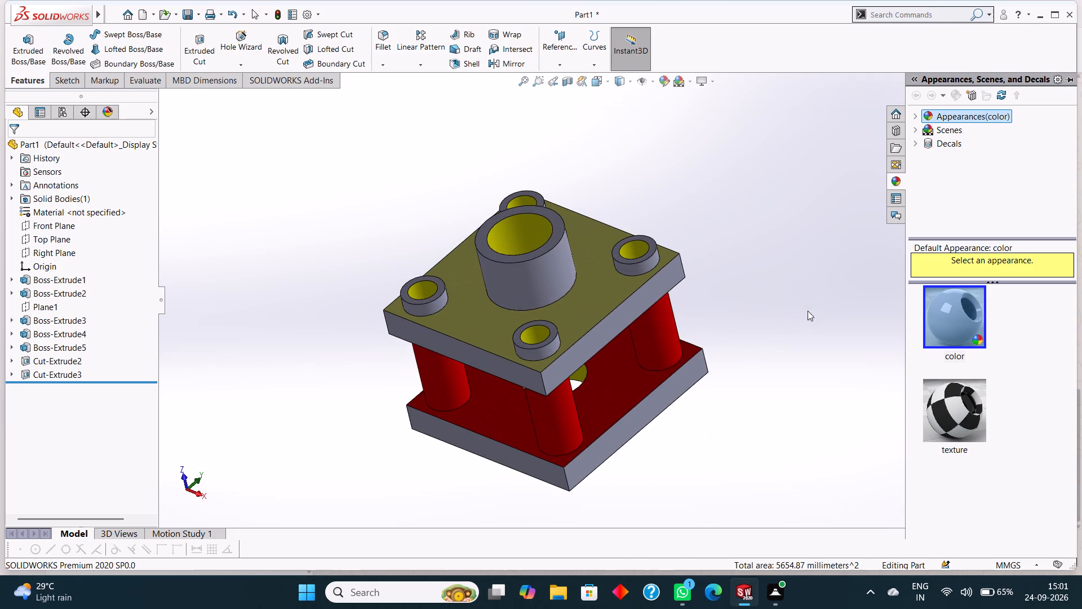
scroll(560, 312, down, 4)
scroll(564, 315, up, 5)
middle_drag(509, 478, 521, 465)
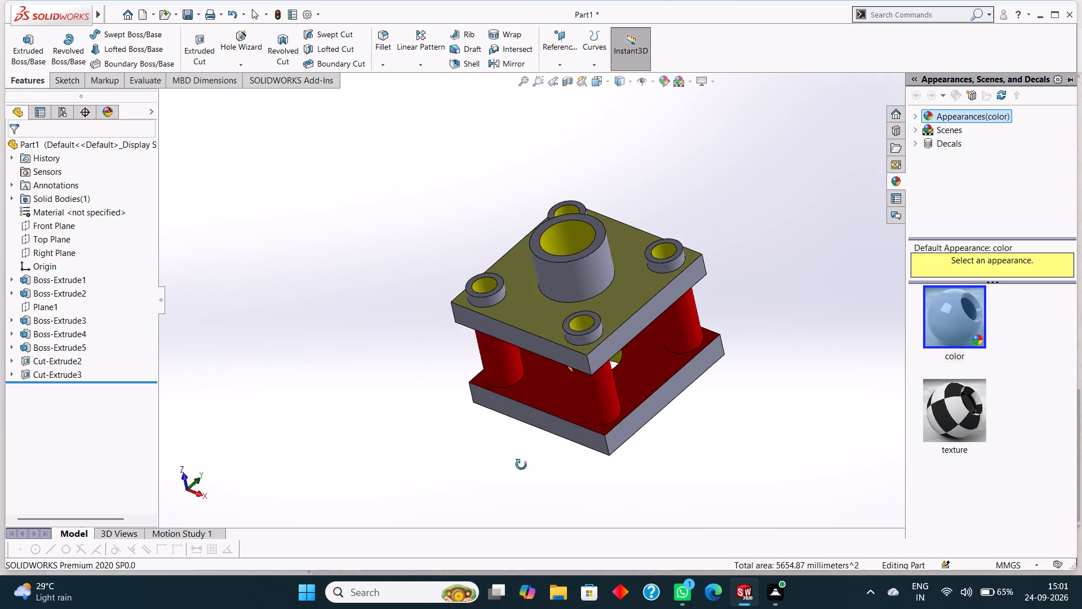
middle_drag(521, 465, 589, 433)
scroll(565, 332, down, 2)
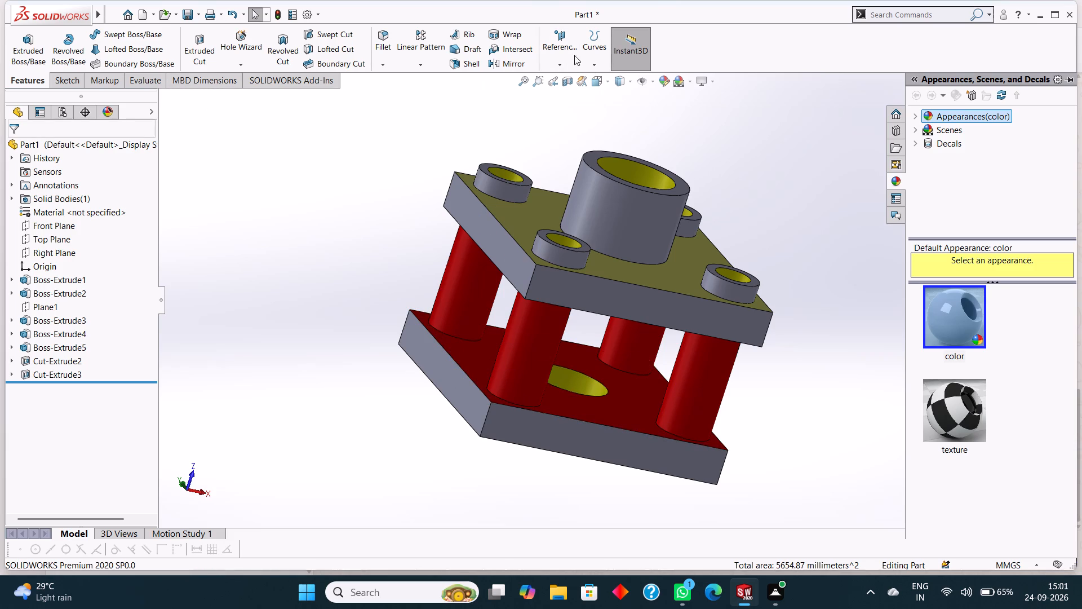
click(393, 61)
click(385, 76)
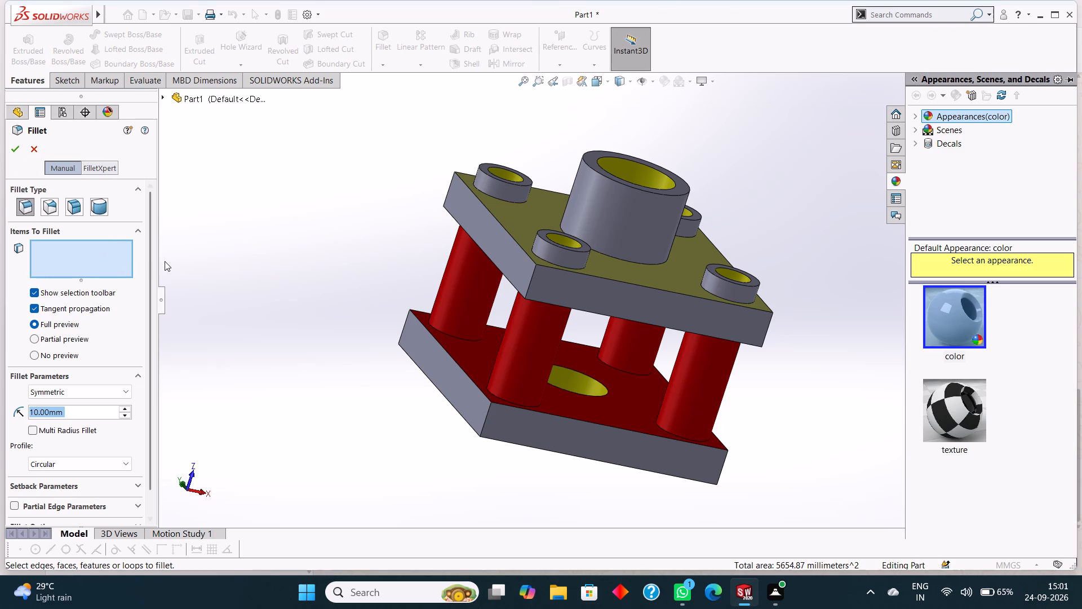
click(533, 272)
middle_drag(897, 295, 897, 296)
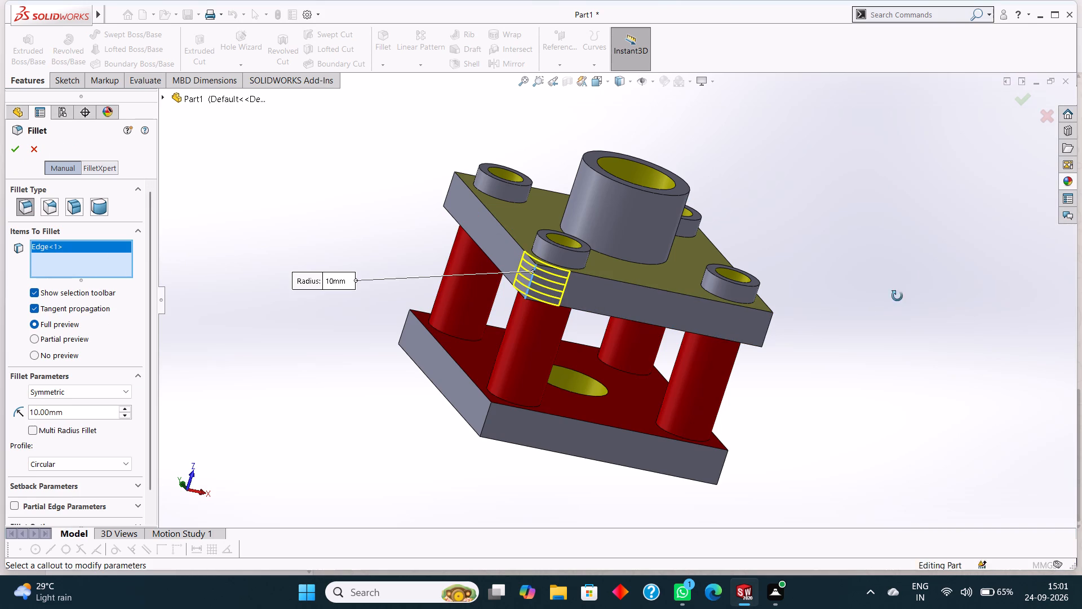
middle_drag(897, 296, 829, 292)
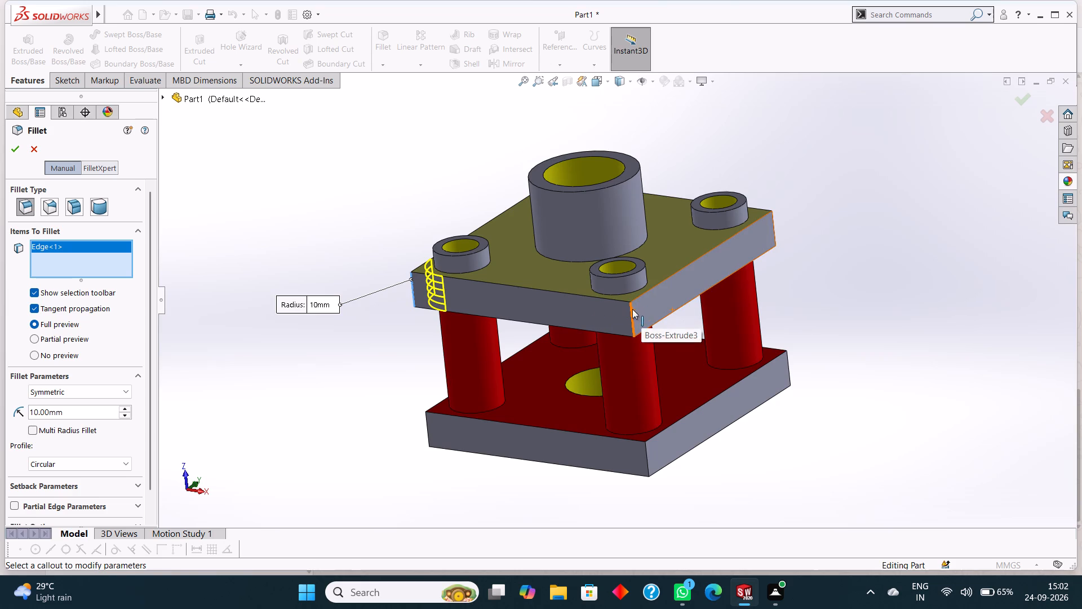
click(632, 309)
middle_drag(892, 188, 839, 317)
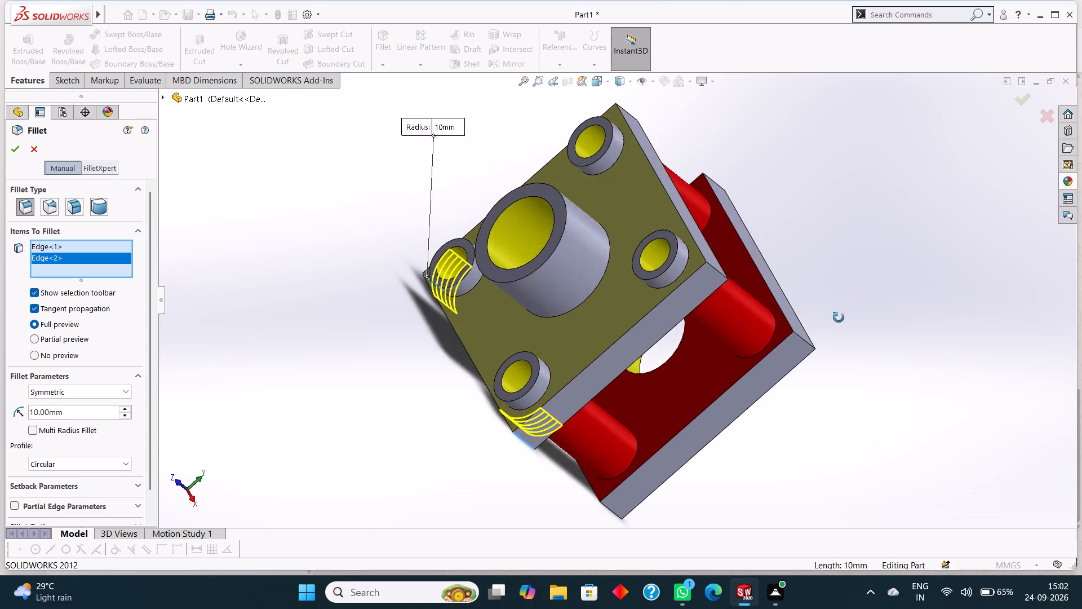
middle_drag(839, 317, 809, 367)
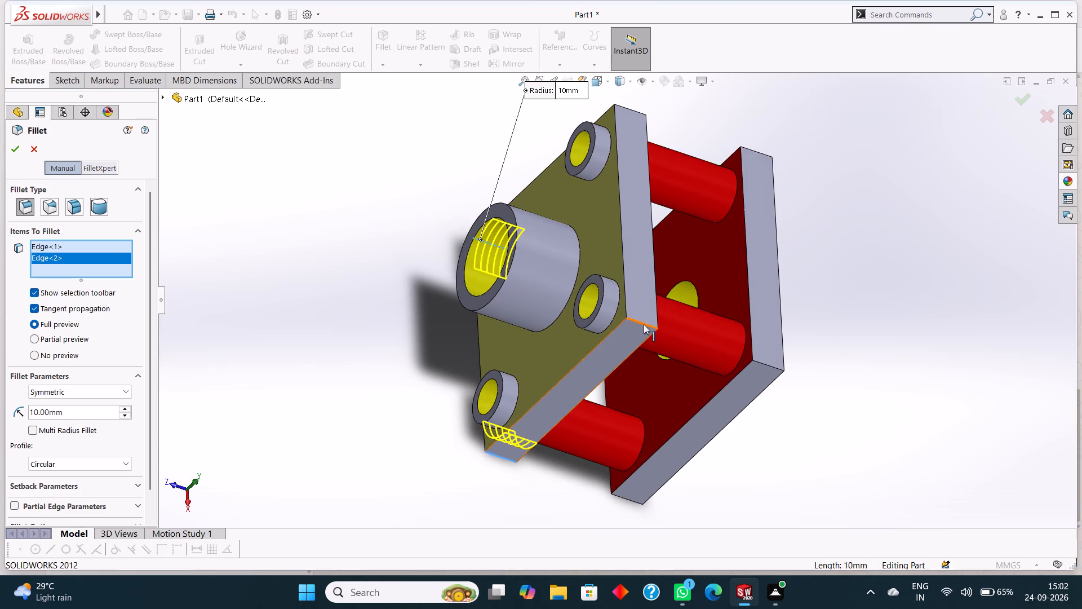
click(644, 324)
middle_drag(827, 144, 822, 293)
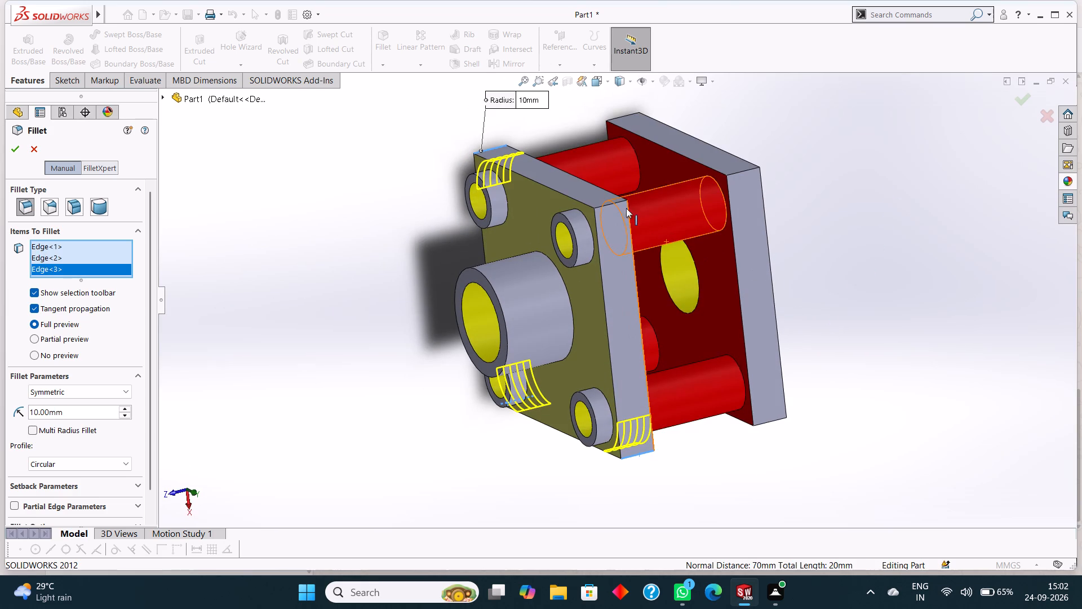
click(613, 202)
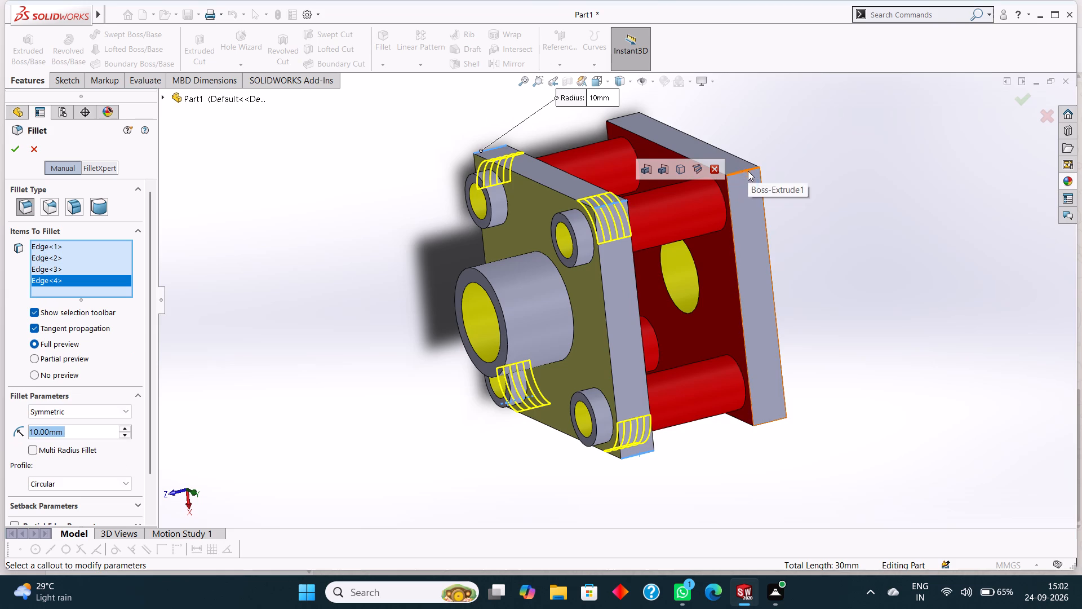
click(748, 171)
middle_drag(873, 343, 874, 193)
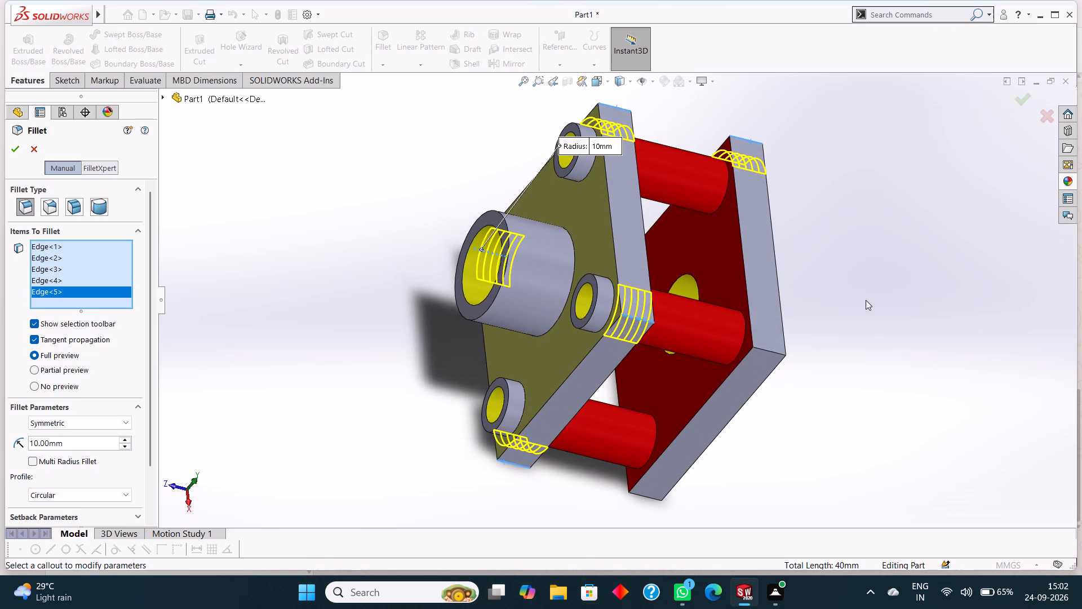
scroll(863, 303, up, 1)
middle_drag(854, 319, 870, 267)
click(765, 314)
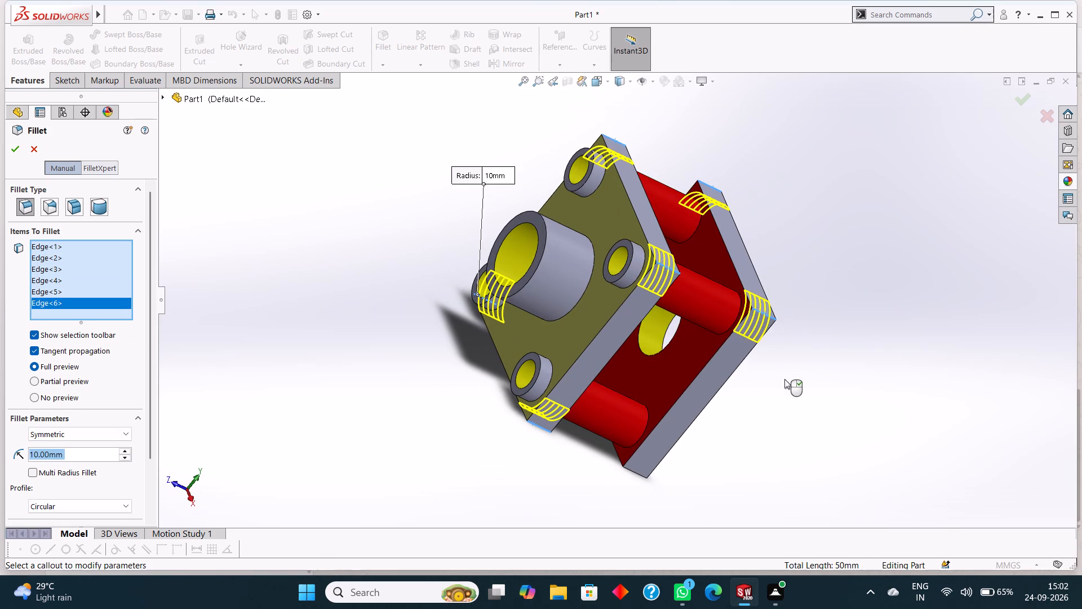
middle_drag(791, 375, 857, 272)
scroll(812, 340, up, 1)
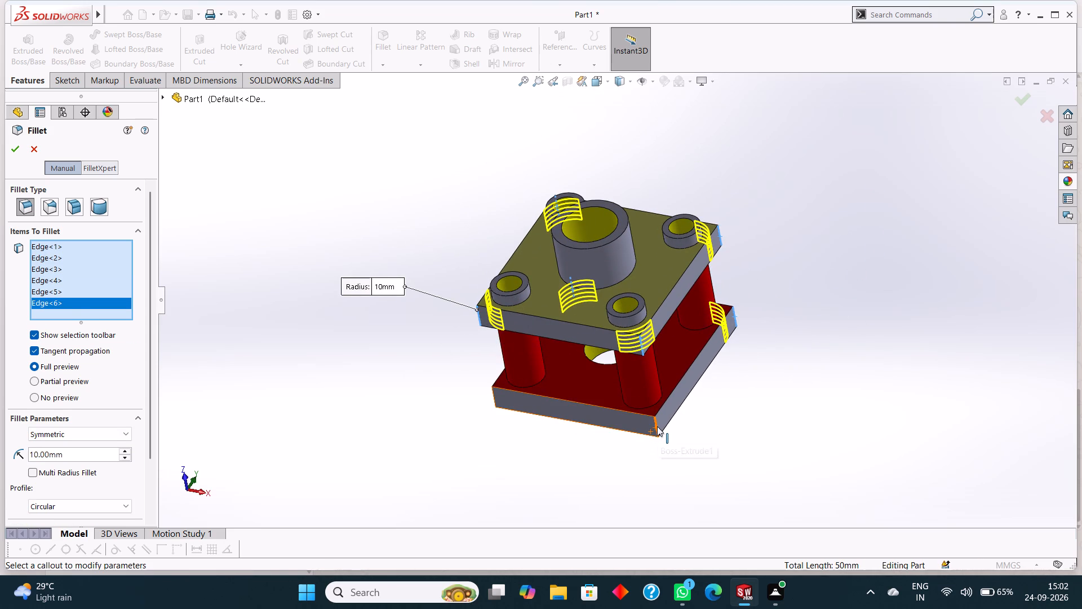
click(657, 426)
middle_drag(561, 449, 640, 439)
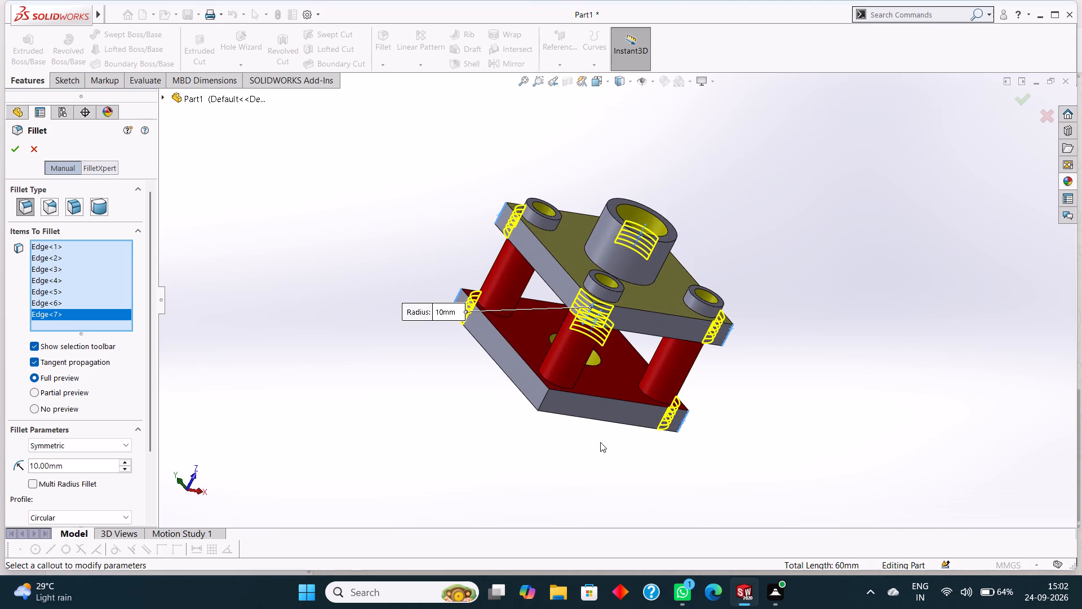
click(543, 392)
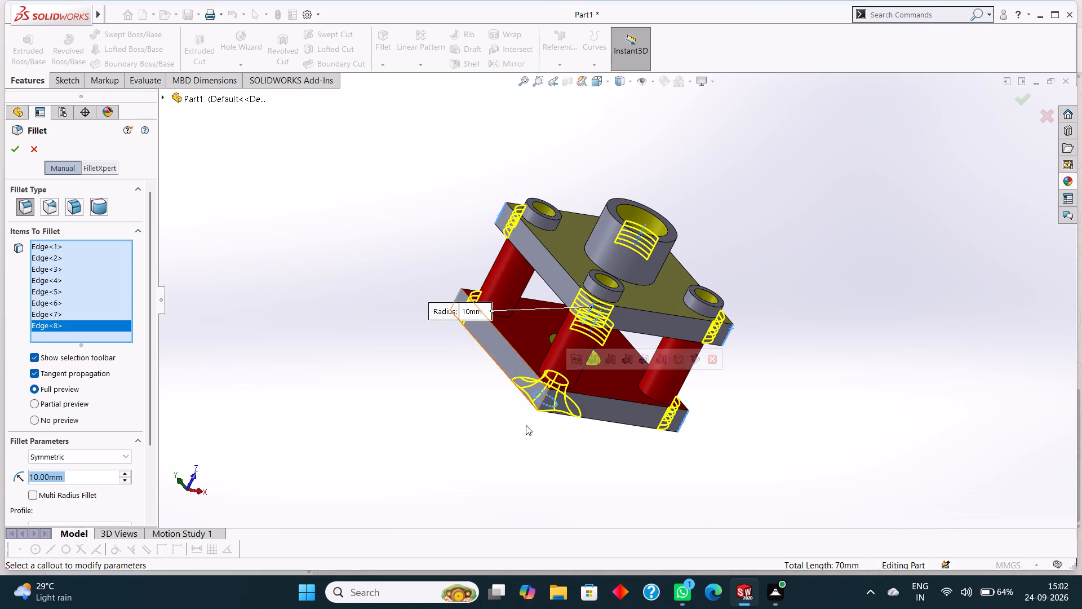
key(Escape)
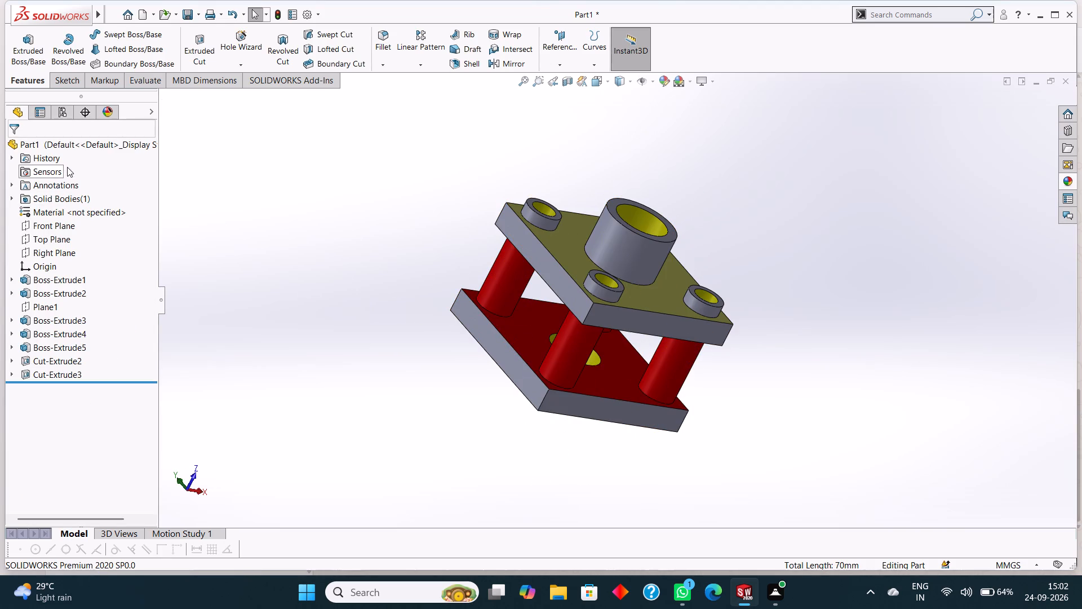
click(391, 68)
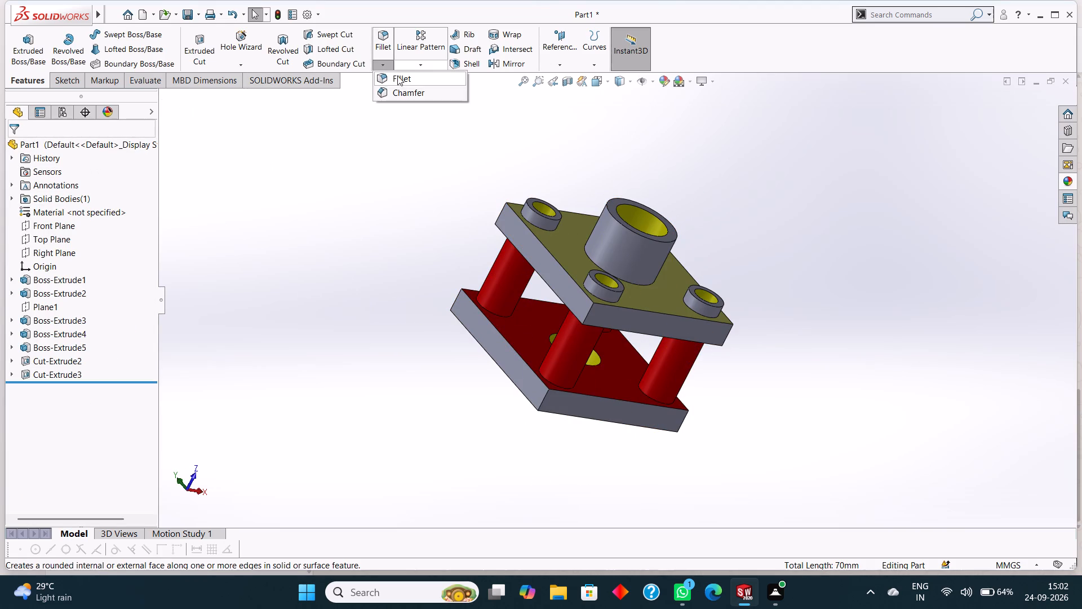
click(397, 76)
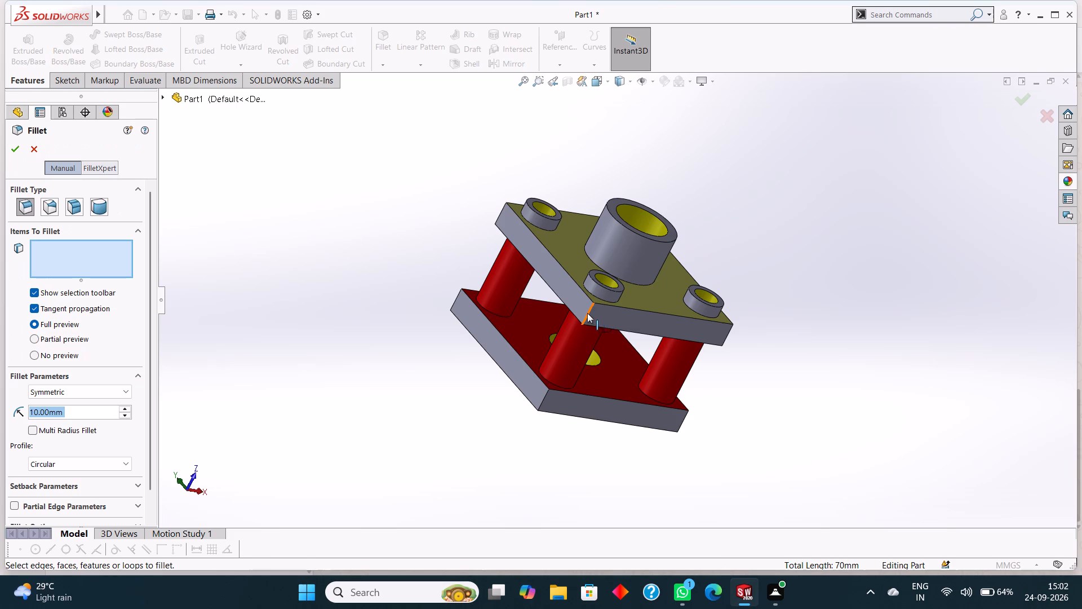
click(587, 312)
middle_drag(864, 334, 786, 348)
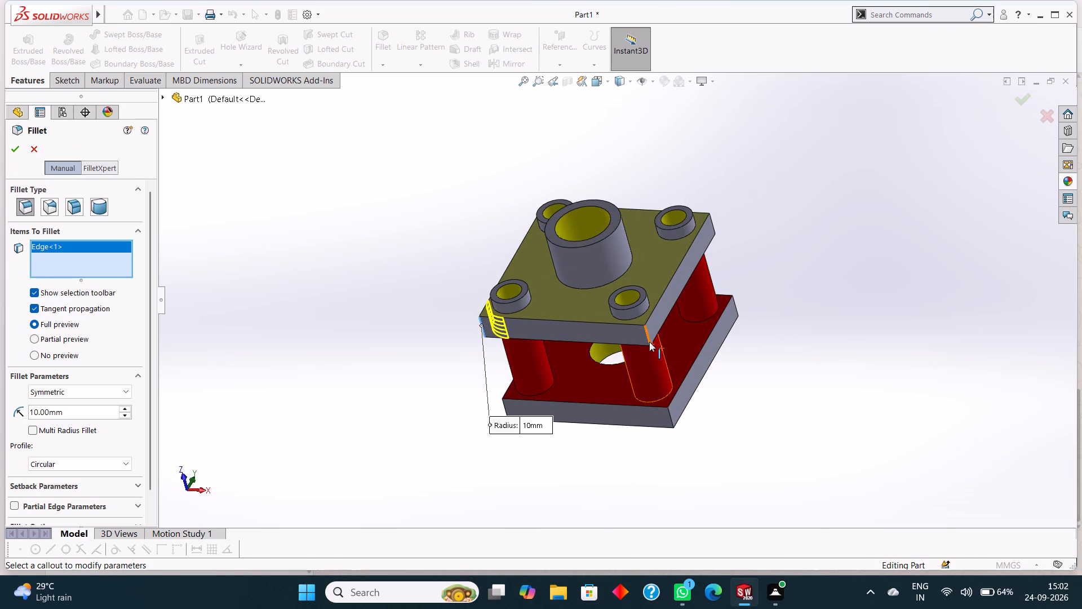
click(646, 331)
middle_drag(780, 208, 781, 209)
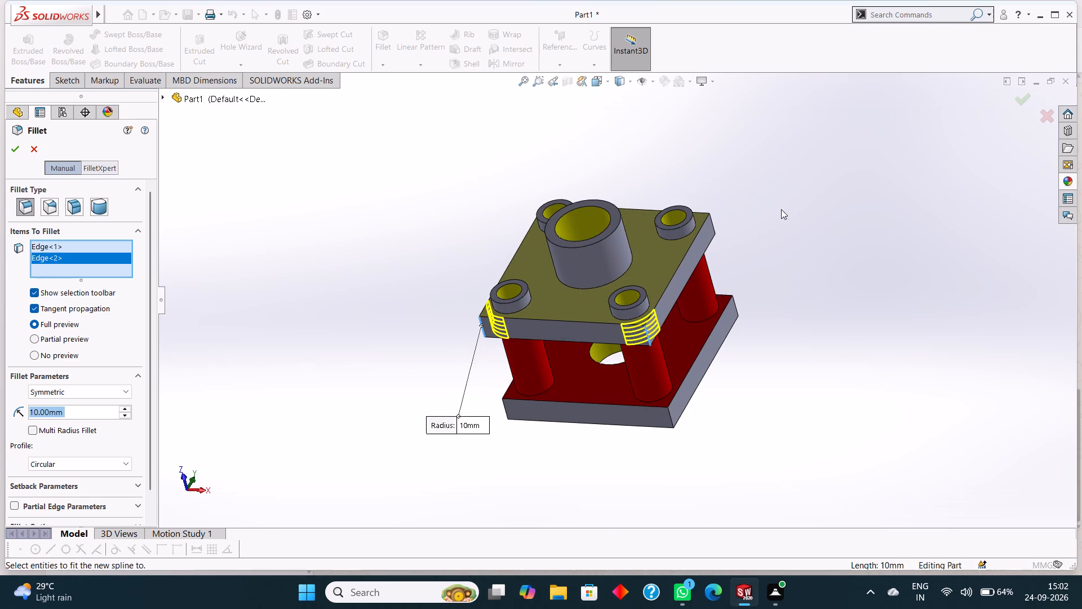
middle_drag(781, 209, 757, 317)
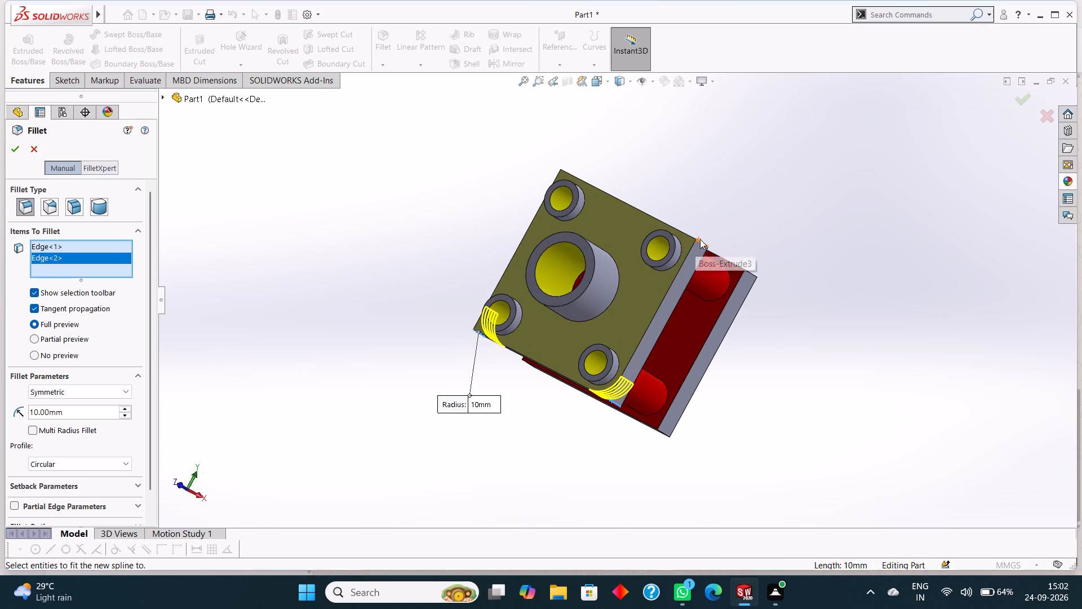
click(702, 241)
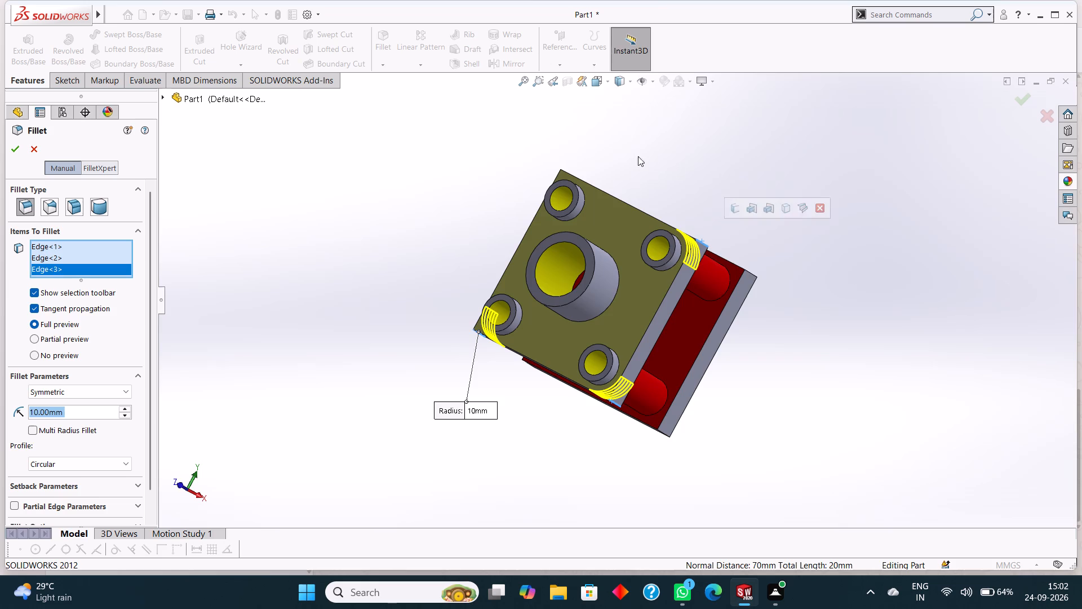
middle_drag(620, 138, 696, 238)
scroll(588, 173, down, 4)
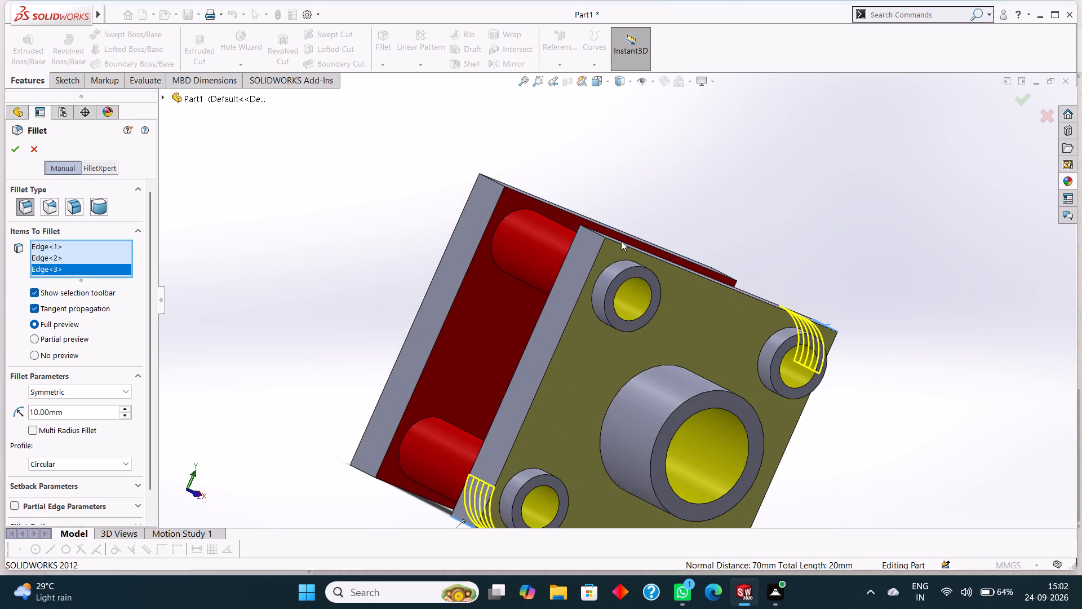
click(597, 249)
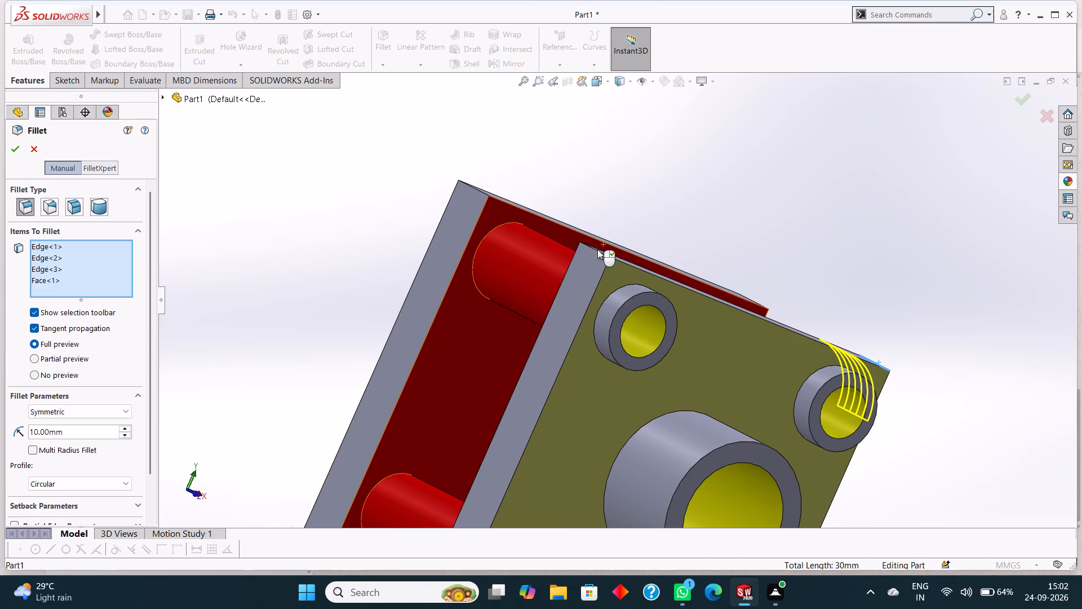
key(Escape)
Fillet the four vertical corner edges of the top block with a symmetric 10 mm radius.
middle_drag(826, 284, 815, 230)
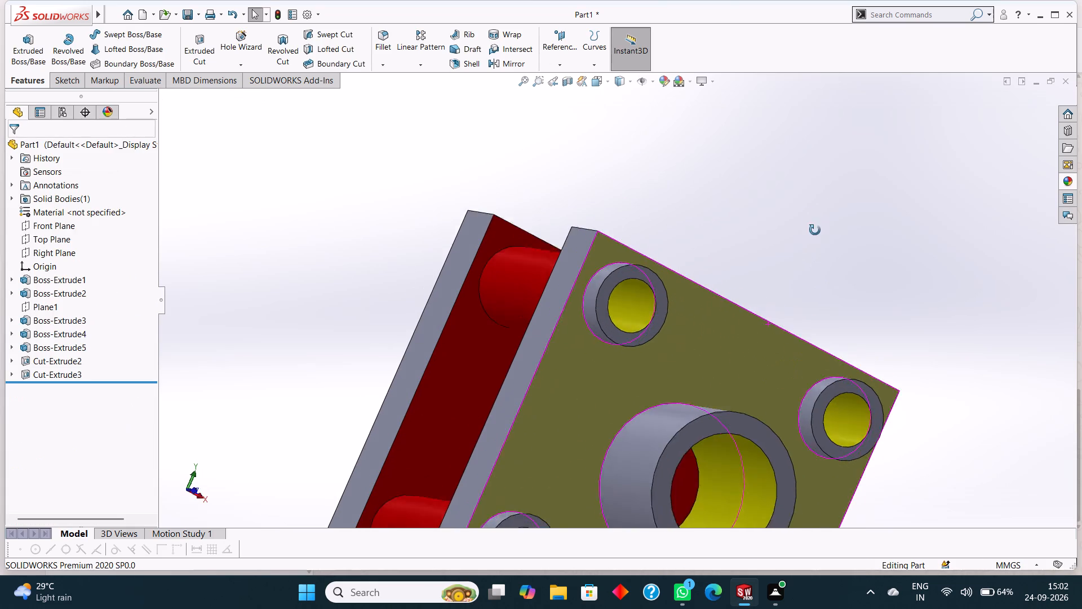
middle_drag(815, 230, 805, 175)
middle_drag(855, 253, 857, 175)
scroll(857, 196, up, 1)
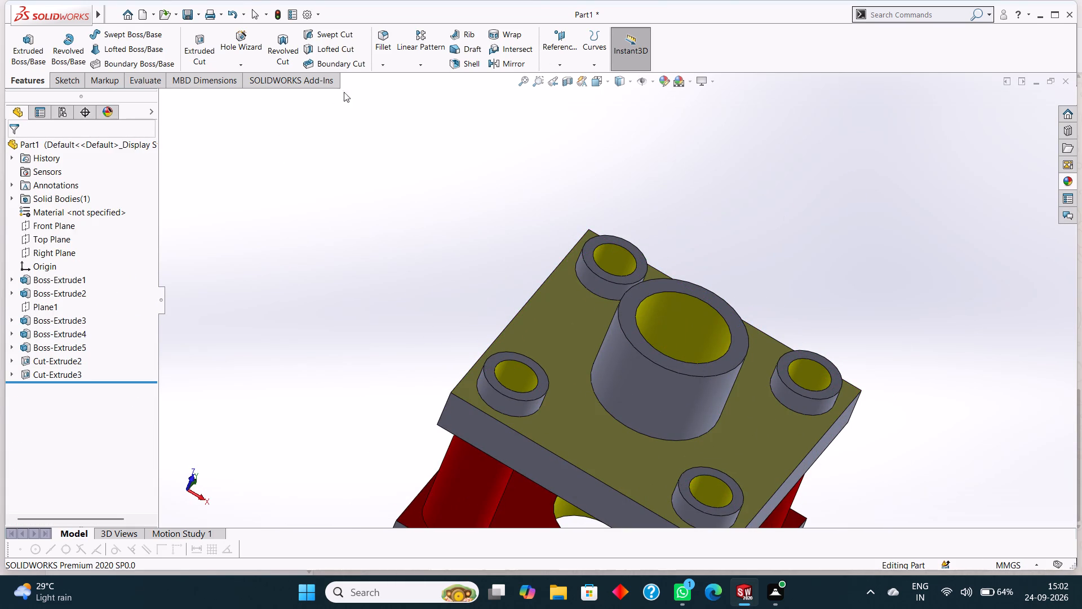
click(384, 67)
click(396, 74)
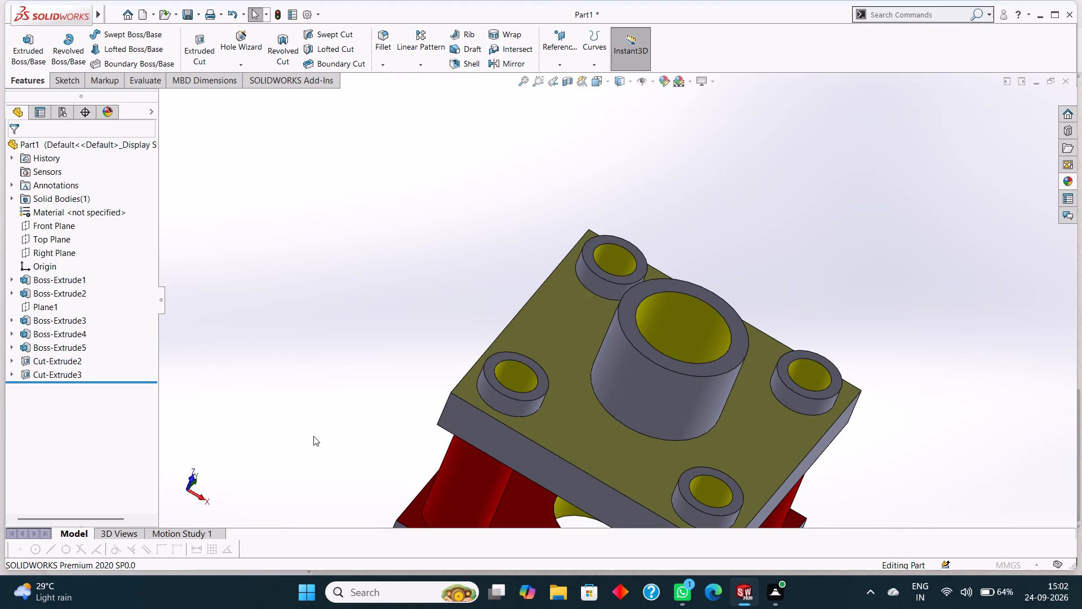
scroll(370, 354, up, 4)
scroll(402, 424, up, 2)
scroll(702, 475, down, 4)
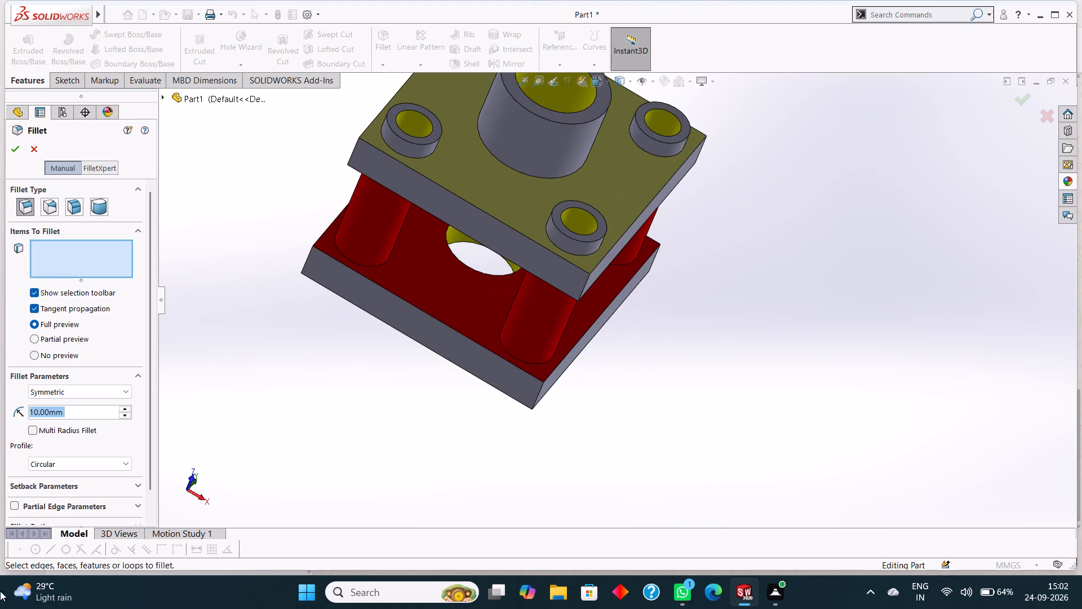
scroll(550, 268, up, 3)
scroll(707, 290, down, 2)
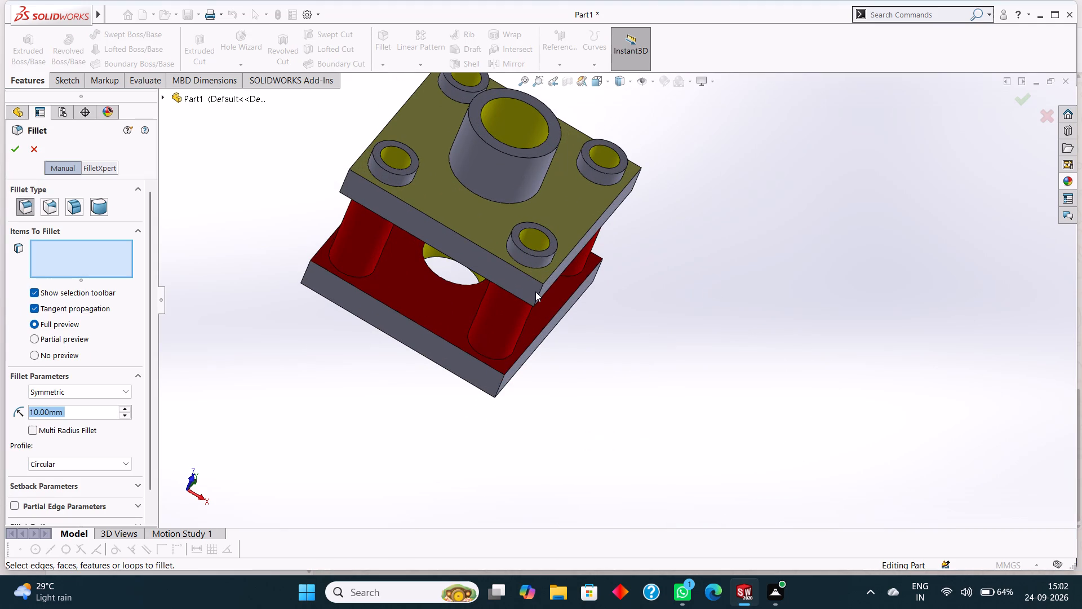
click(536, 295)
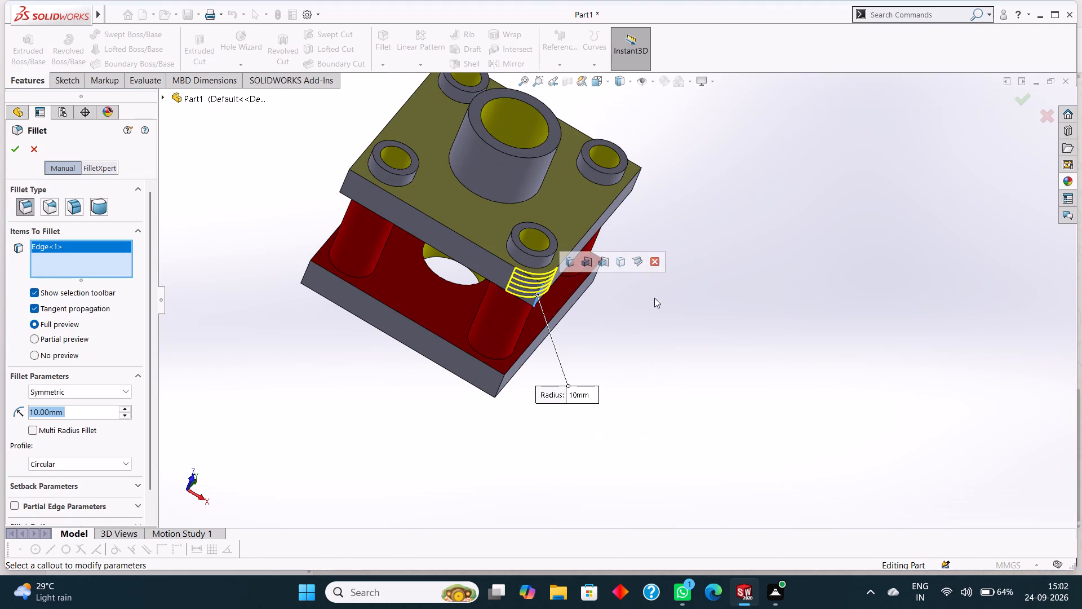
middle_drag(711, 338, 793, 399)
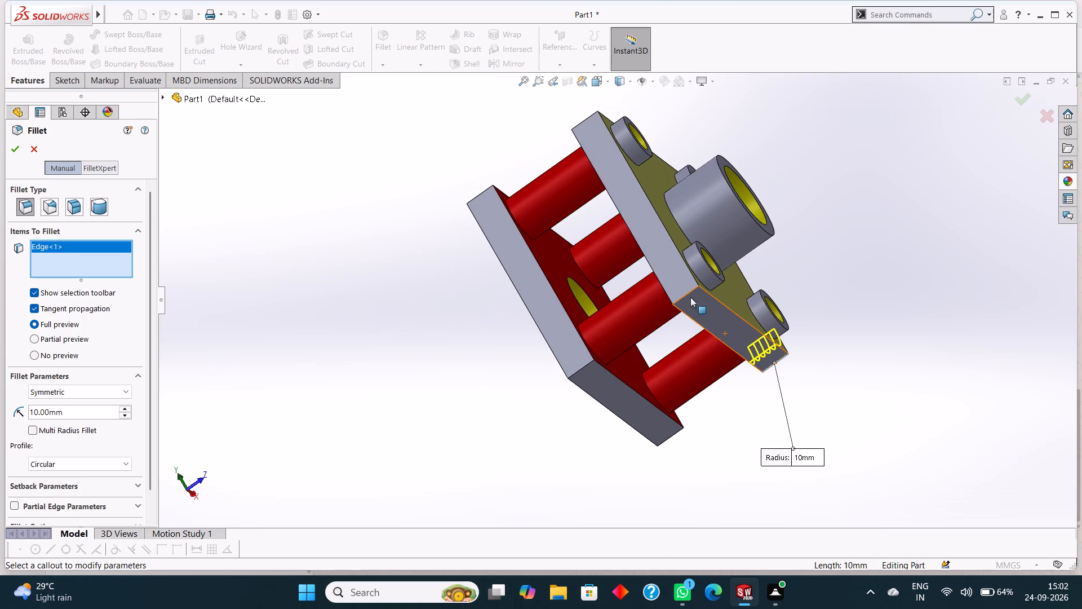
click(687, 293)
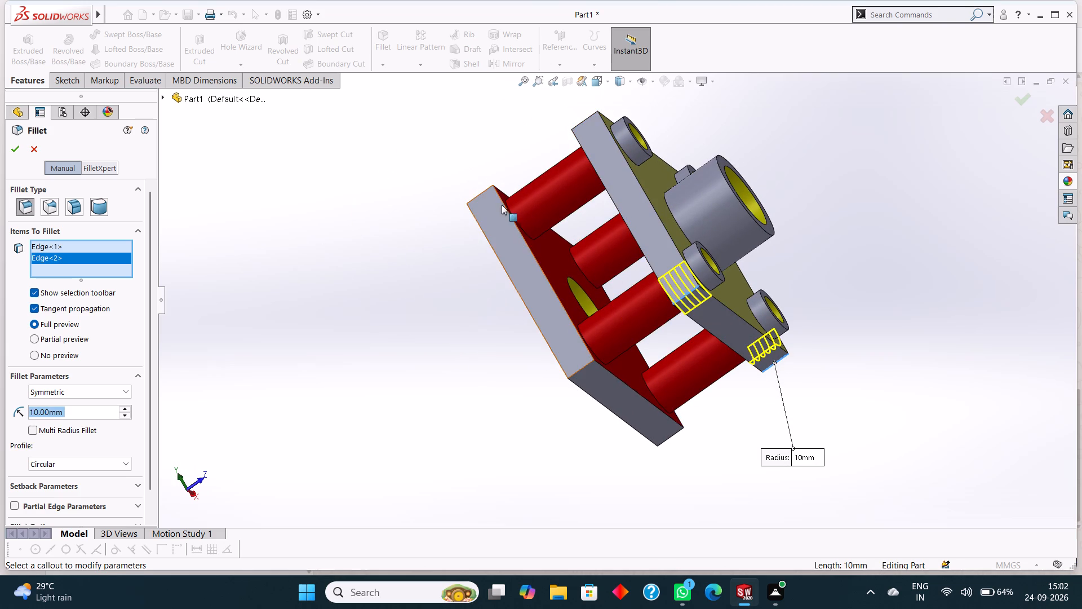
middle_drag(495, 118, 497, 306)
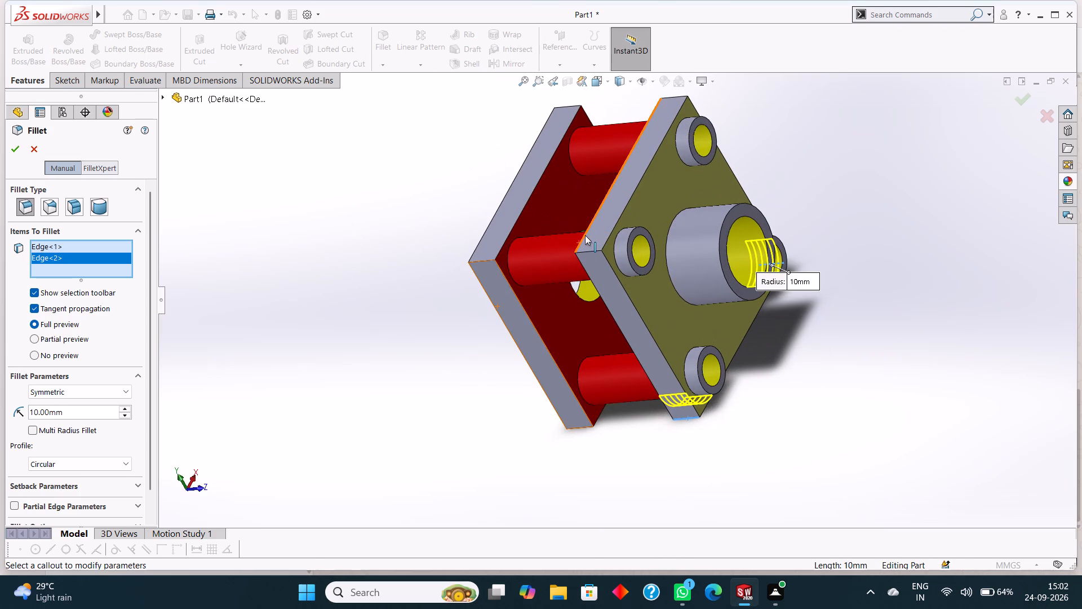
click(587, 251)
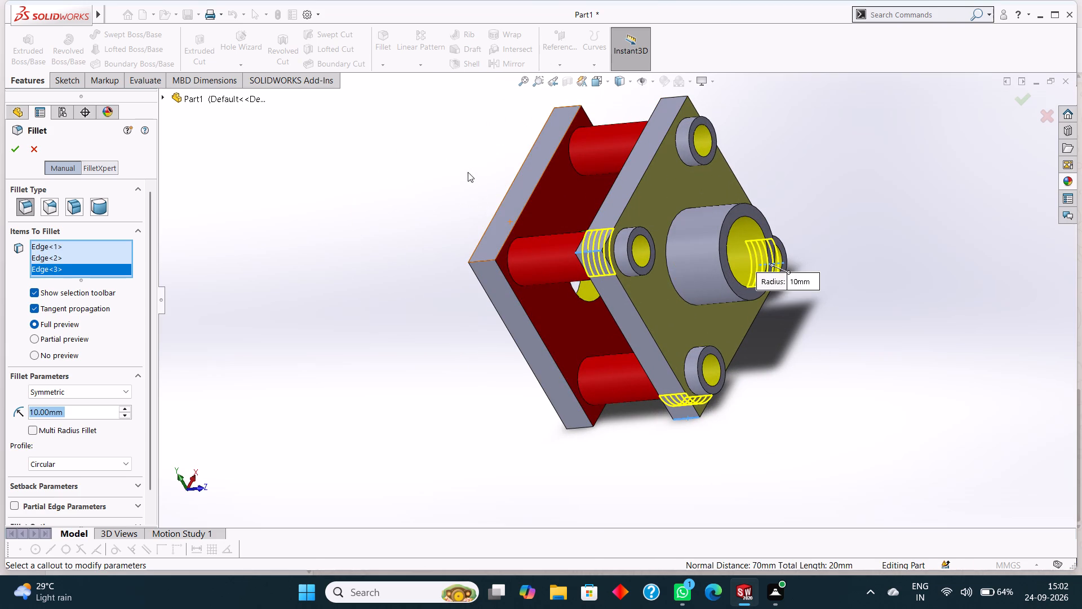
middle_drag(448, 138, 401, 369)
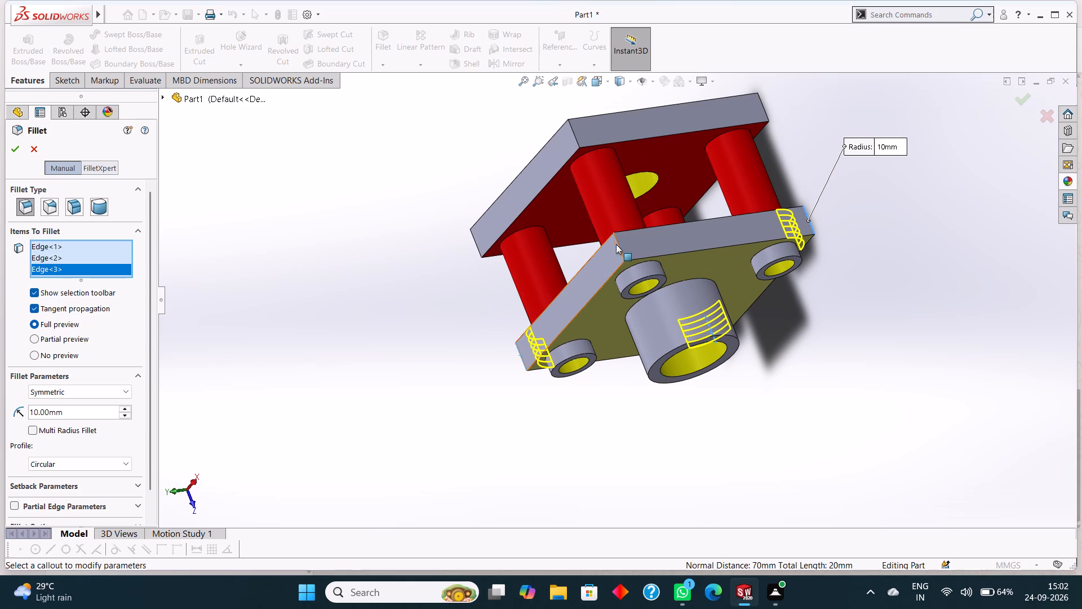
click(619, 244)
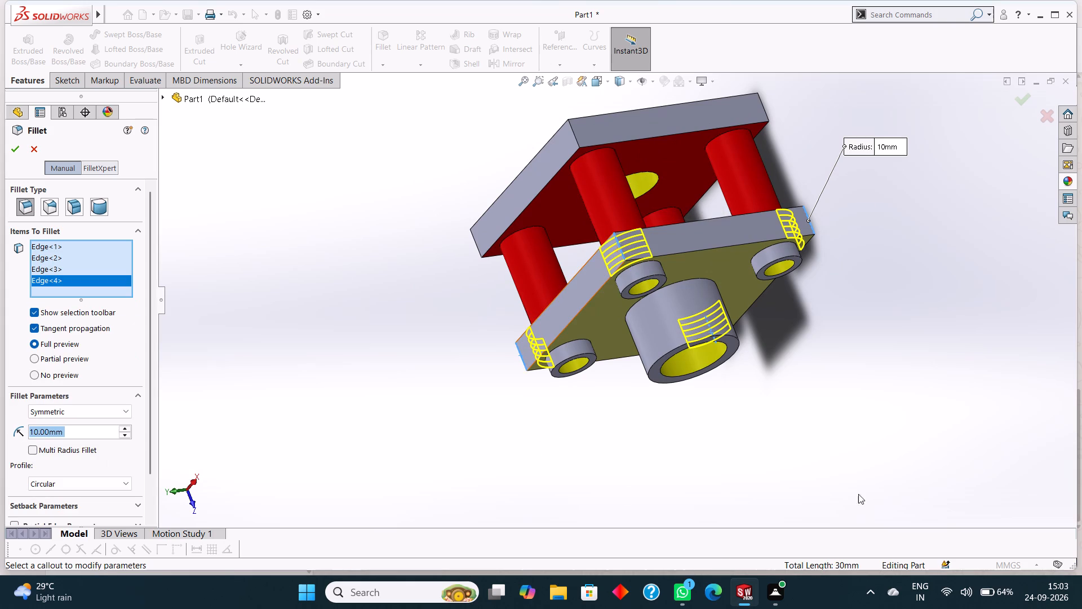
middle_drag(904, 443, 845, 163)
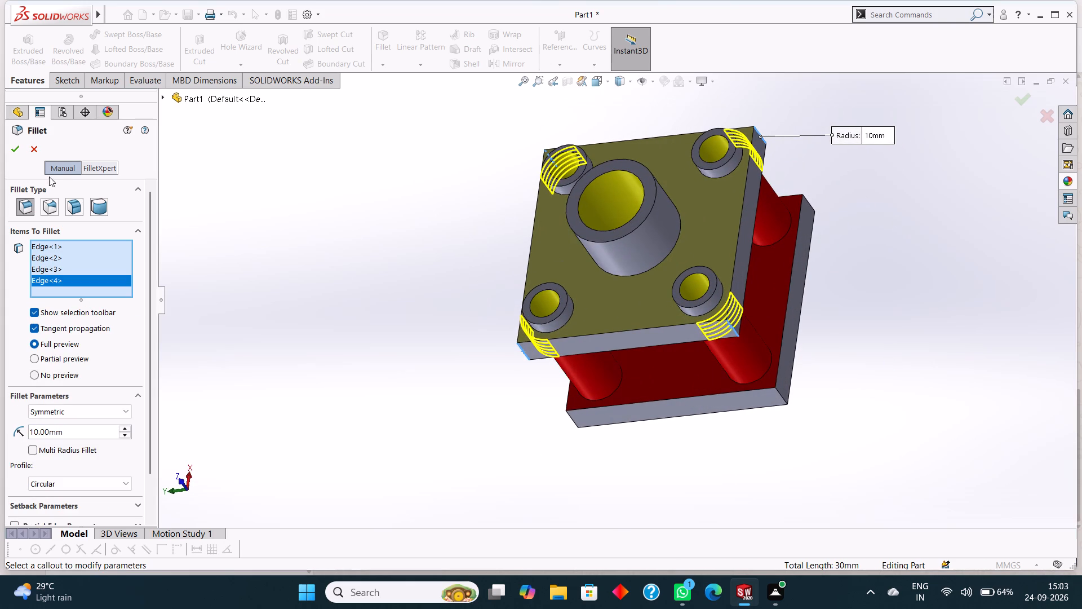
click(11, 153)
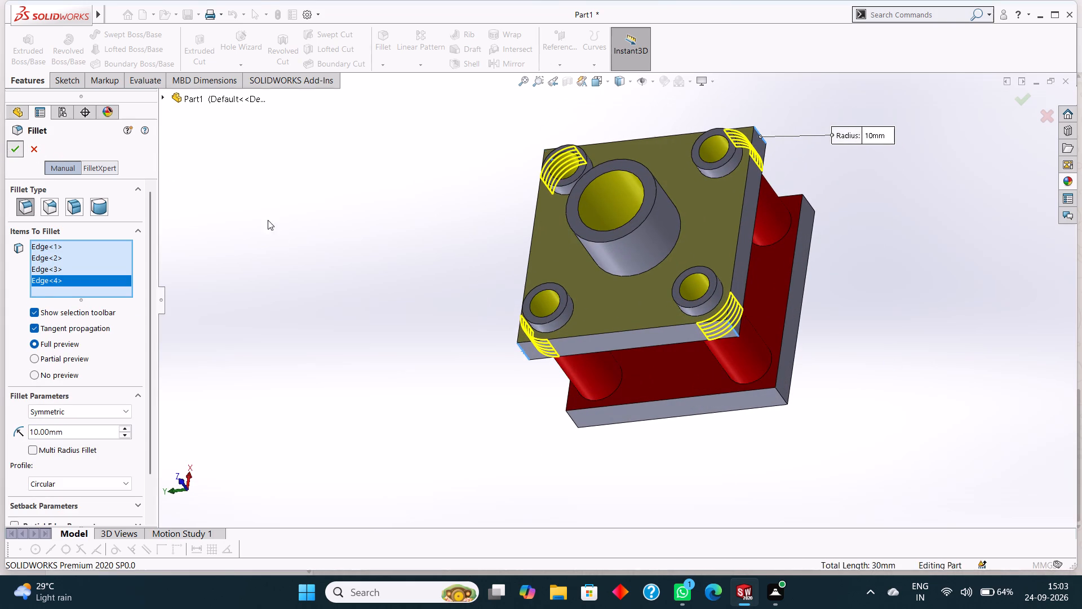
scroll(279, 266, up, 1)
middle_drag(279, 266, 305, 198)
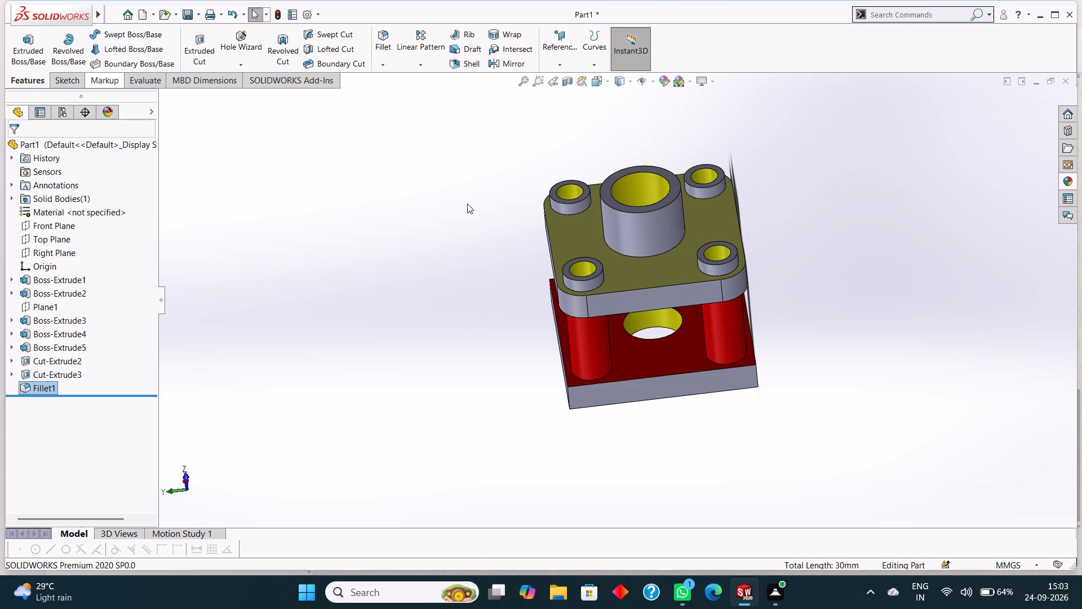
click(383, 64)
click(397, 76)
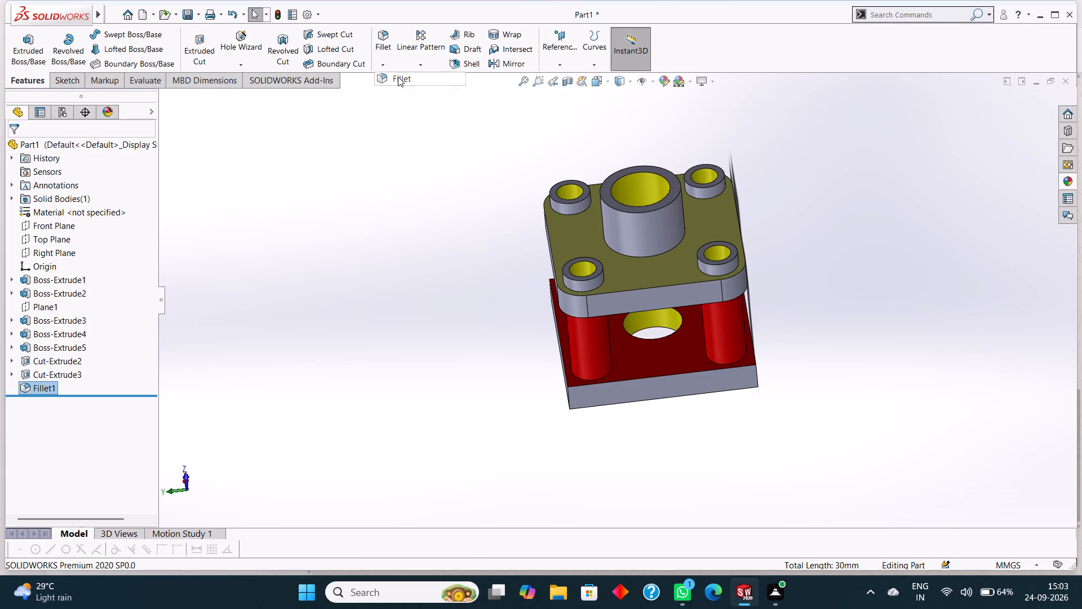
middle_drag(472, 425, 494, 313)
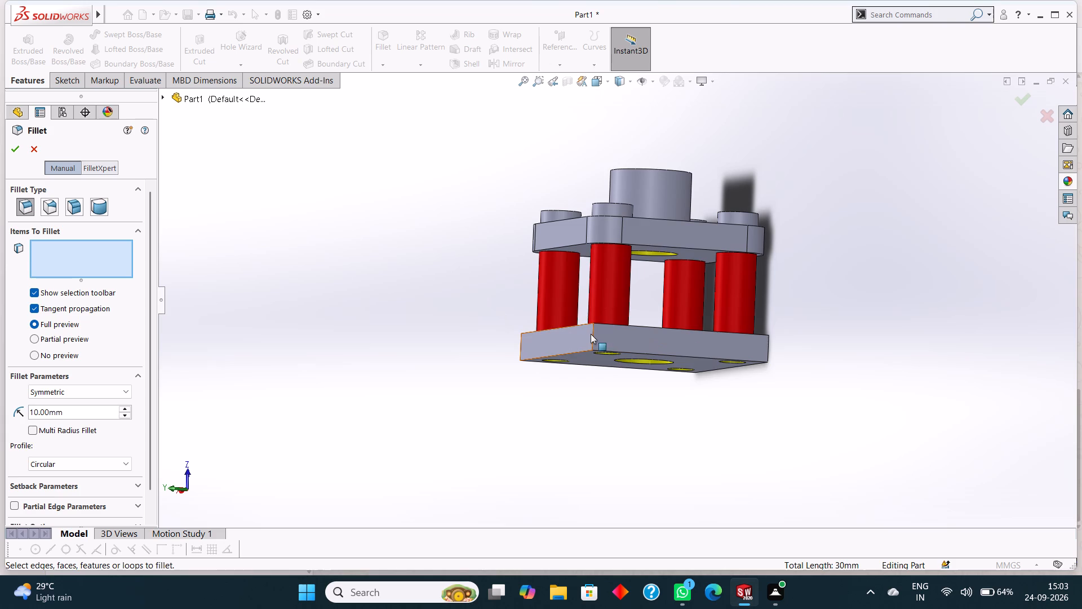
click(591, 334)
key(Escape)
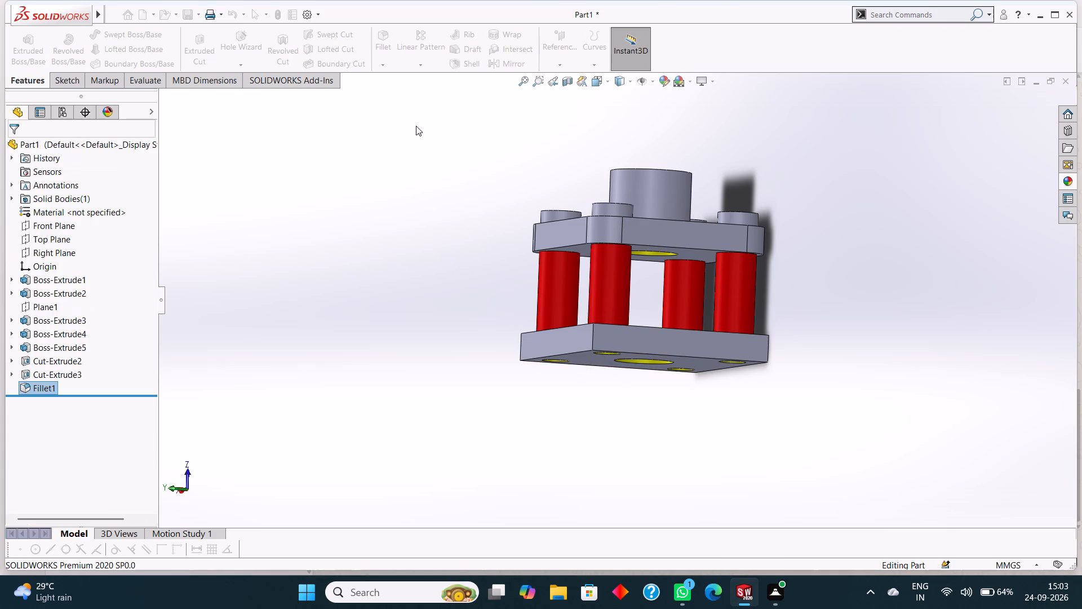
Fillet the four vertical corner edges of the base plate with a symmetric 10 mm radius.
click(385, 67)
click(396, 75)
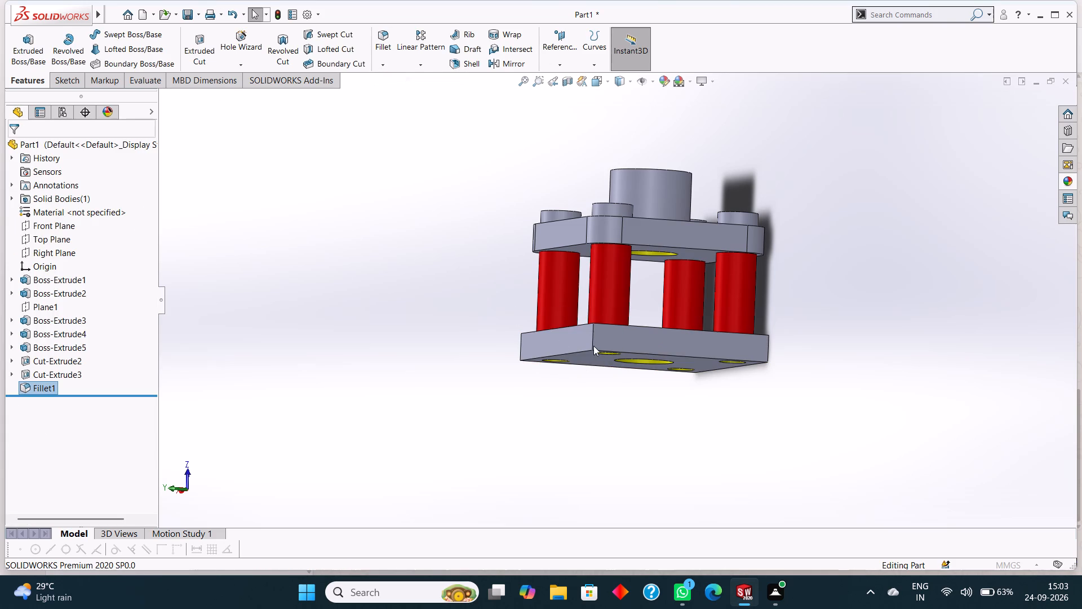
click(594, 338)
middle_drag(857, 351, 854, 355)
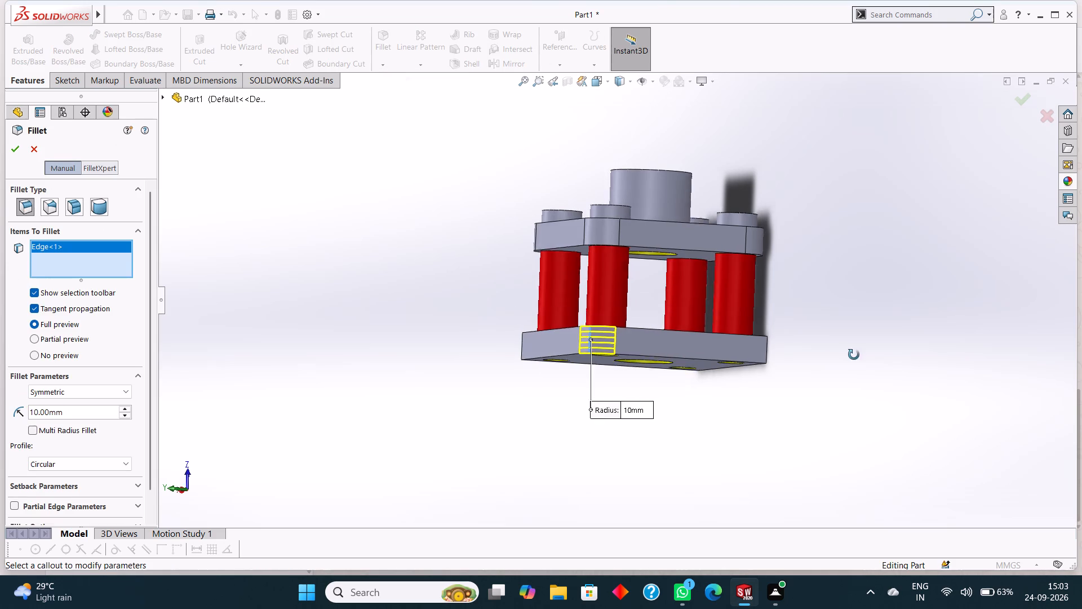
middle_drag(854, 355, 794, 373)
click(680, 357)
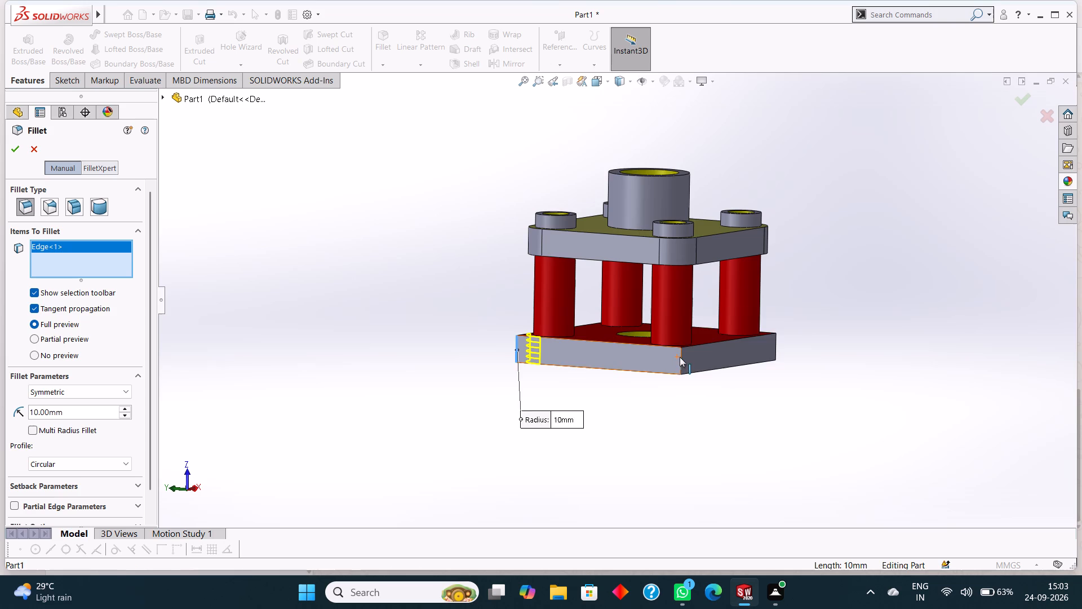
middle_drag(880, 324, 823, 384)
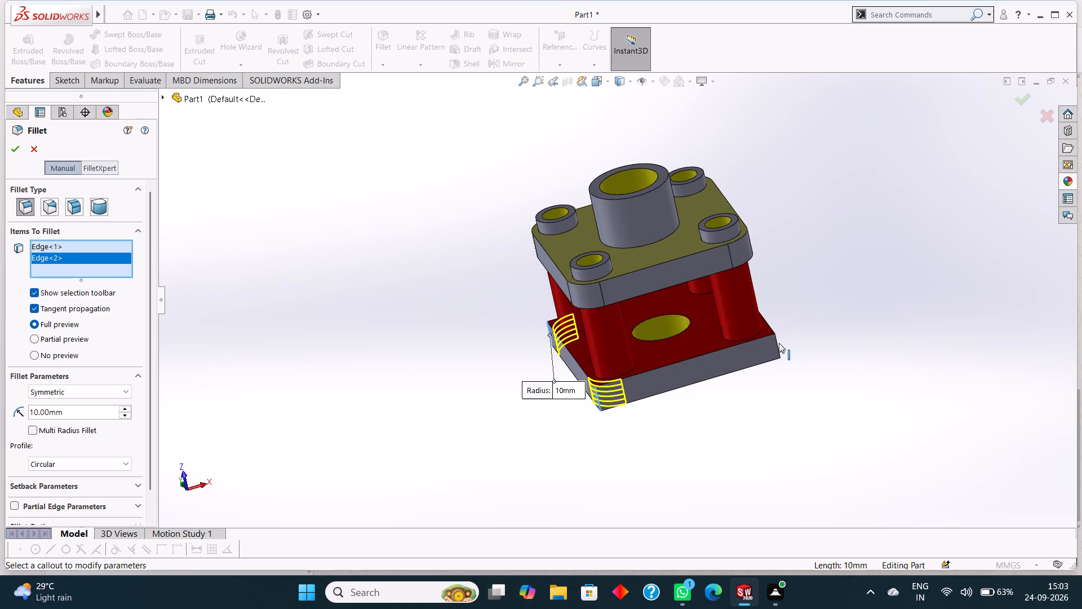
click(778, 342)
middle_drag(908, 253, 806, 401)
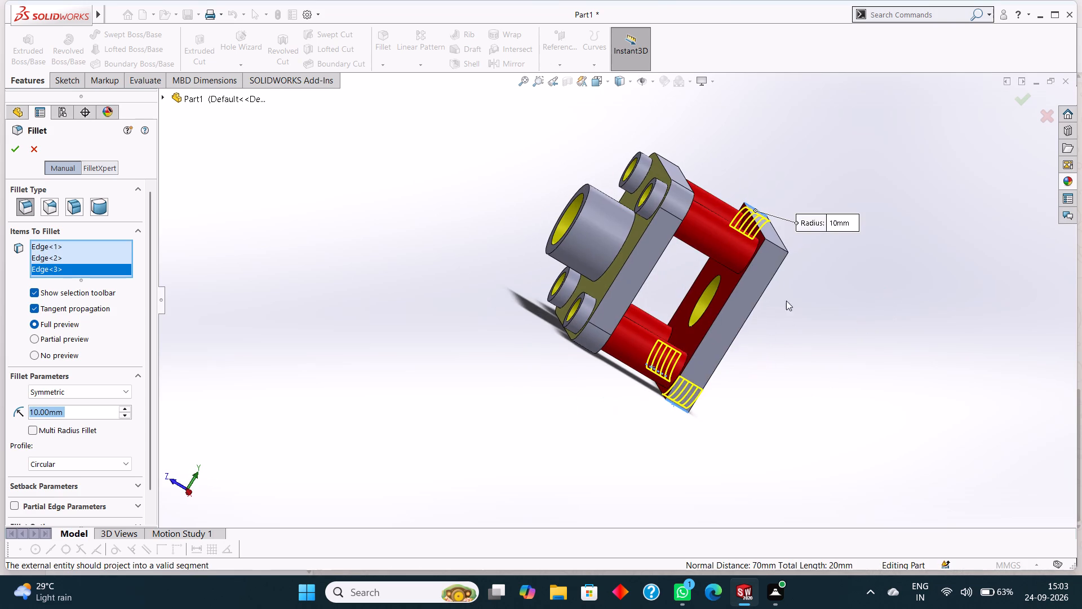
click(778, 245)
middle_drag(409, 296, 486, 198)
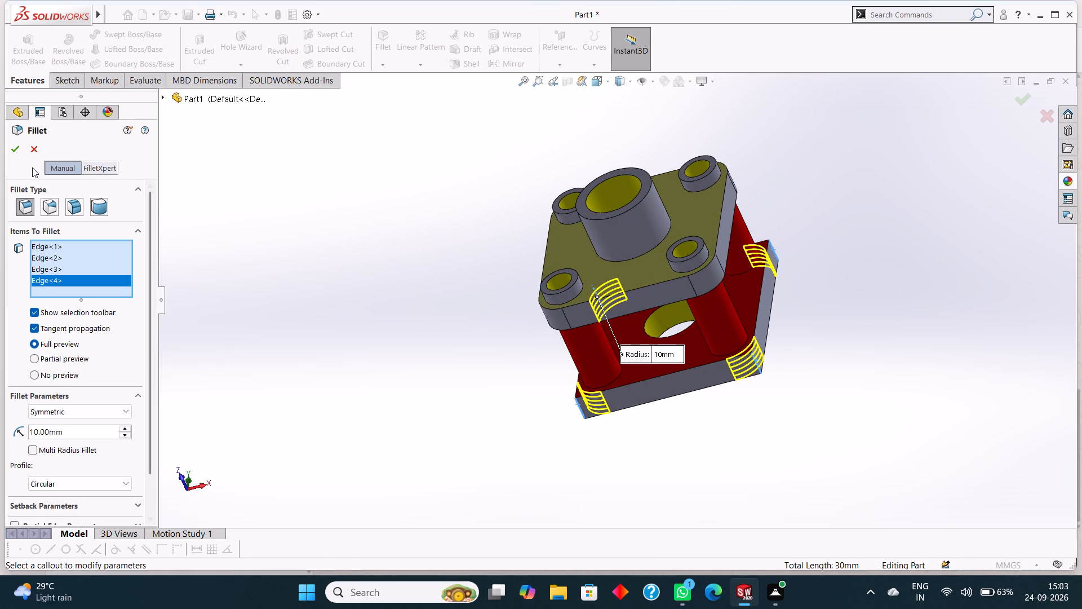
click(16, 148)
Examine the rounded corners of the top block and base plate from several angles.
middle_drag(331, 288, 353, 264)
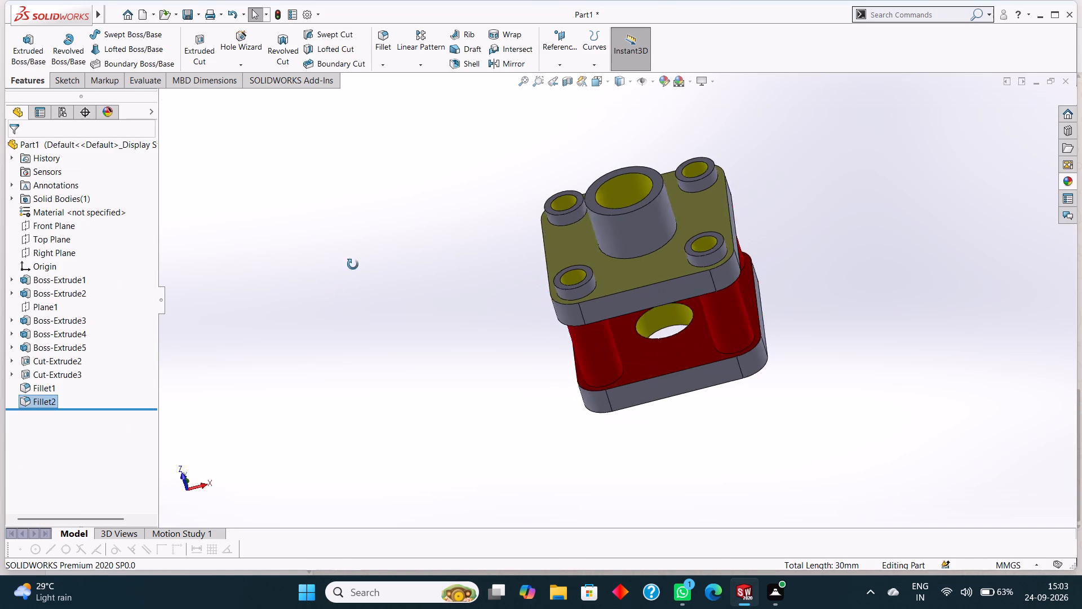
middle_drag(353, 264, 367, 242)
scroll(367, 242, up, 1)
scroll(354, 357, up, 1)
middle_drag(358, 339, 376, 293)
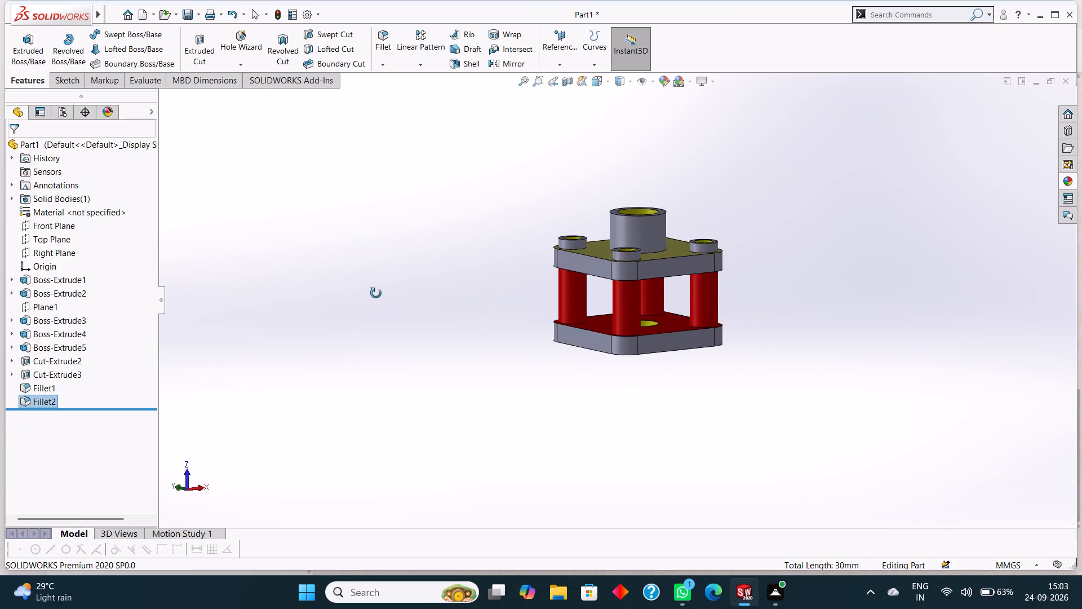
middle_drag(376, 293, 355, 308)
scroll(355, 308, up, 2)
scroll(355, 308, down, 1)
middle_drag(355, 308, 358, 308)
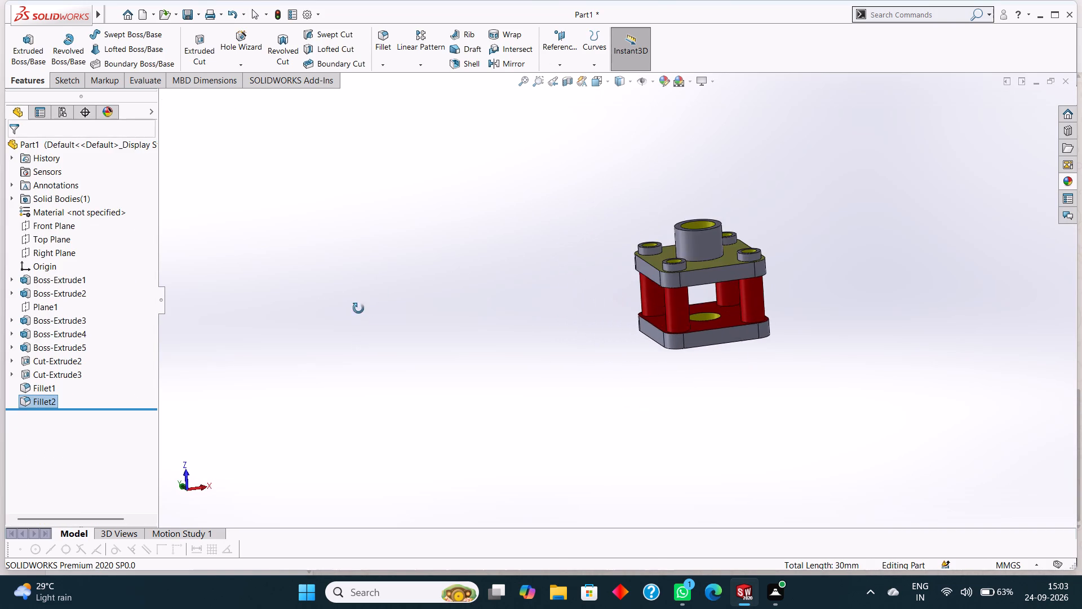
Apply the bright green basic colour to the flat side faces of the top block and base plate on two opposite sides.
middle_drag(358, 308, 449, 338)
click(716, 276)
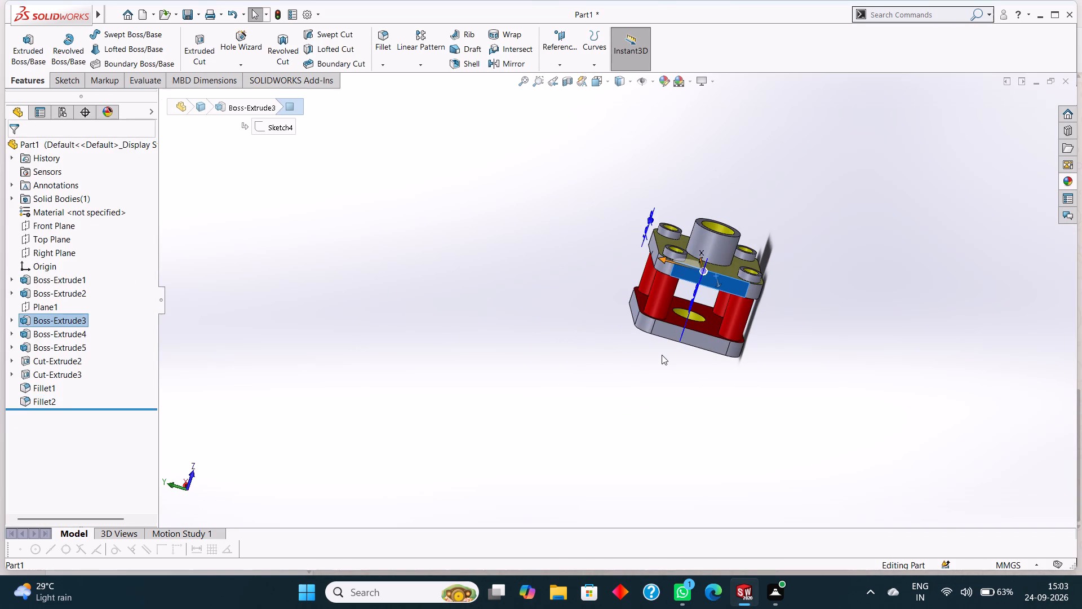
ctrl+click(693, 336)
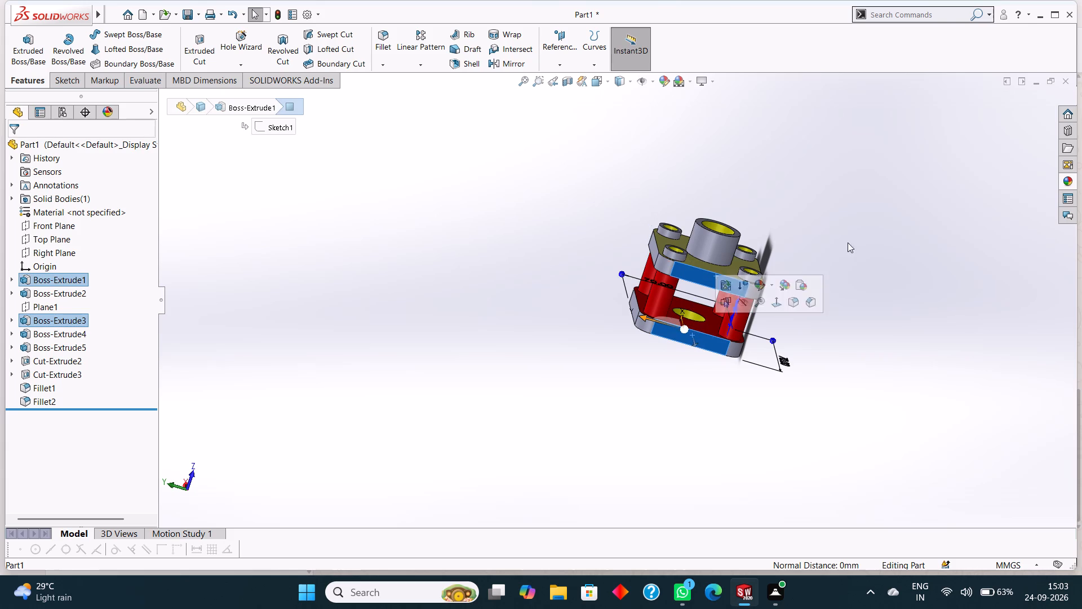
middle_drag(879, 215, 741, 368)
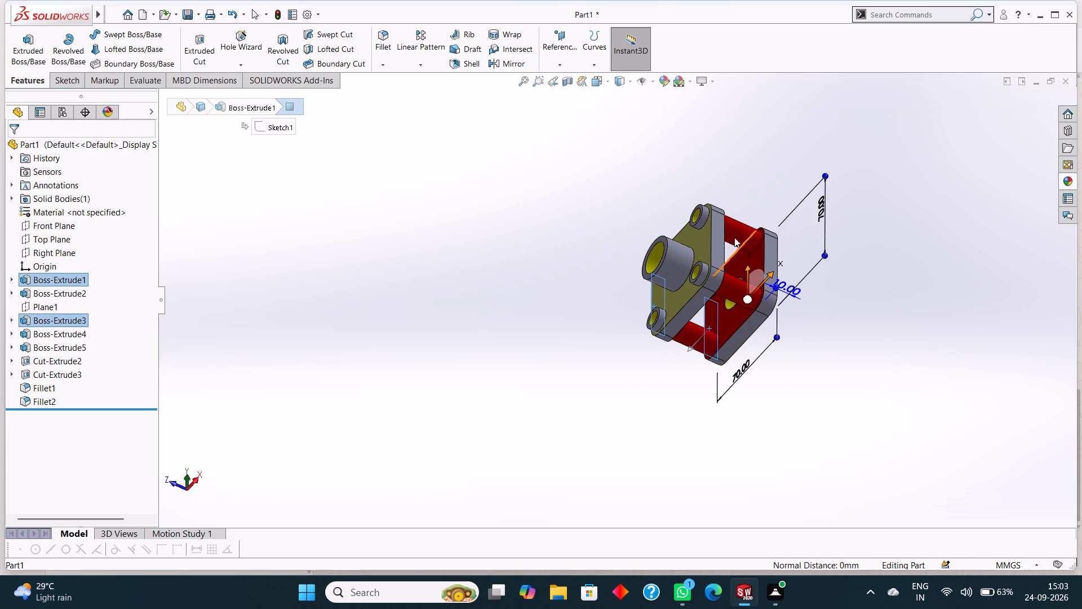
scroll(740, 183, down, 2)
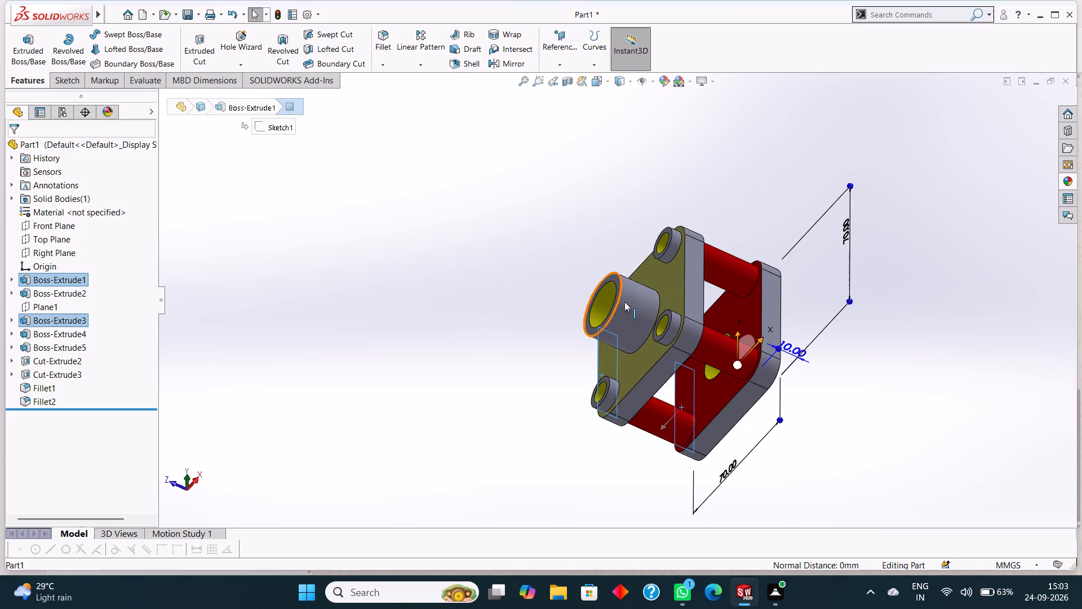
ctrl+click(695, 270)
ctrl+click(770, 295)
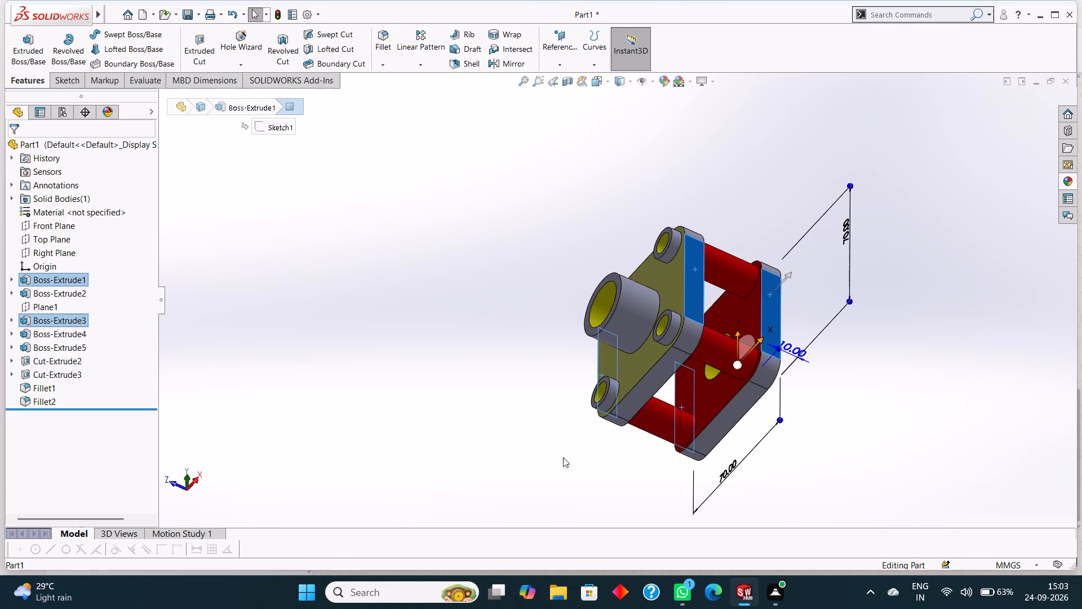
scroll(429, 418, down, 1)
middle_drag(429, 418, 489, 346)
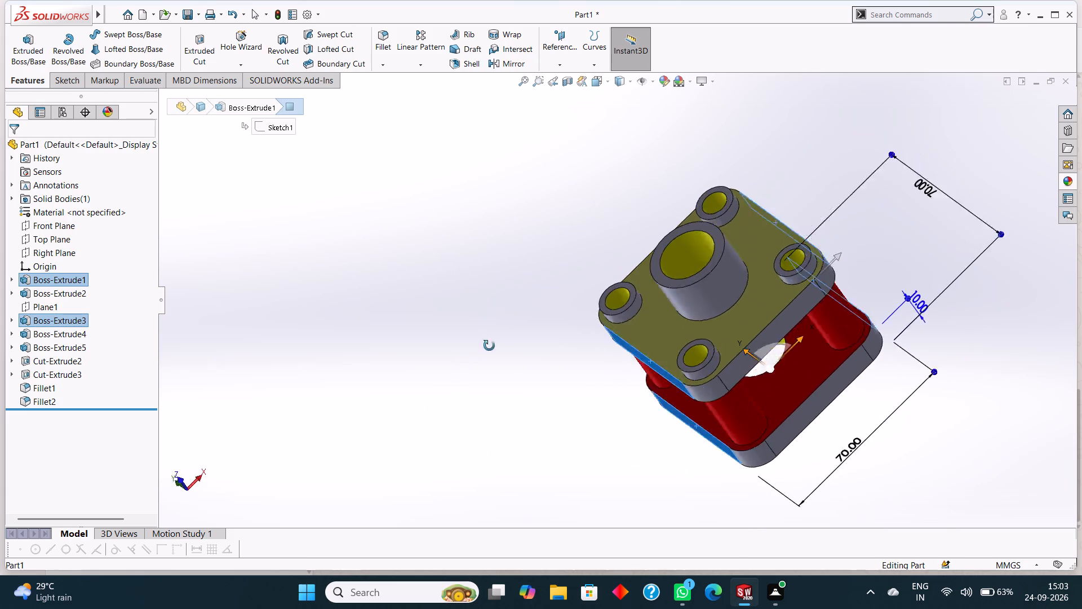
middle_drag(489, 346, 511, 304)
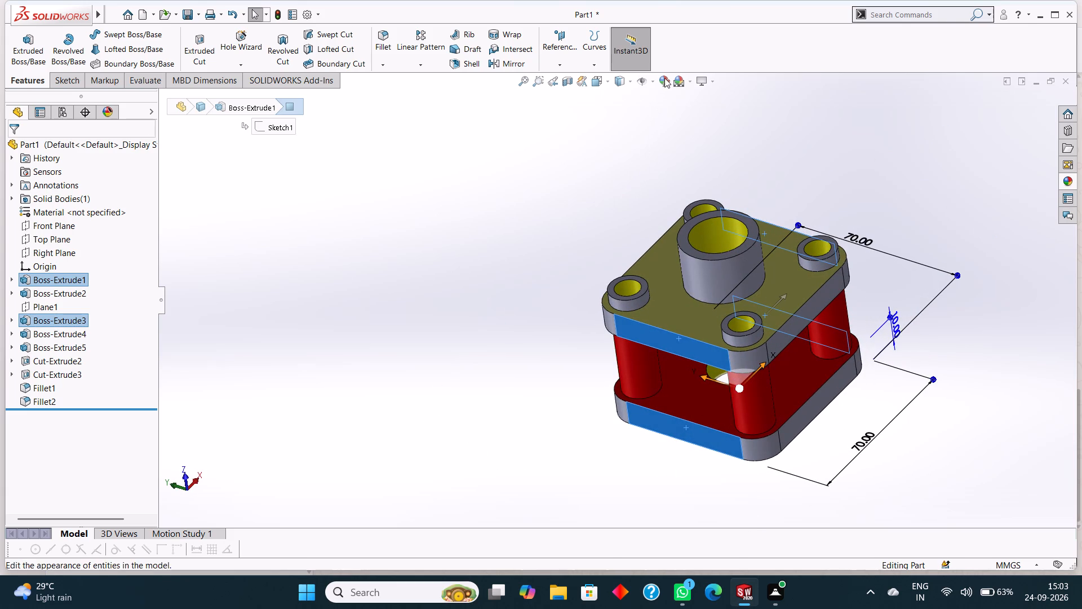
click(664, 76)
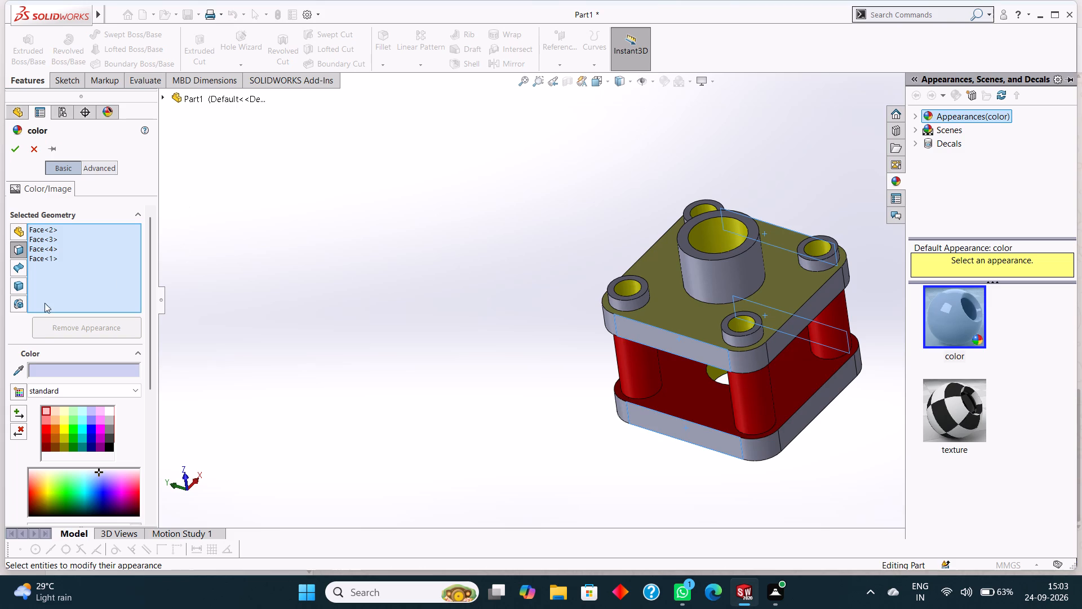
click(59, 369)
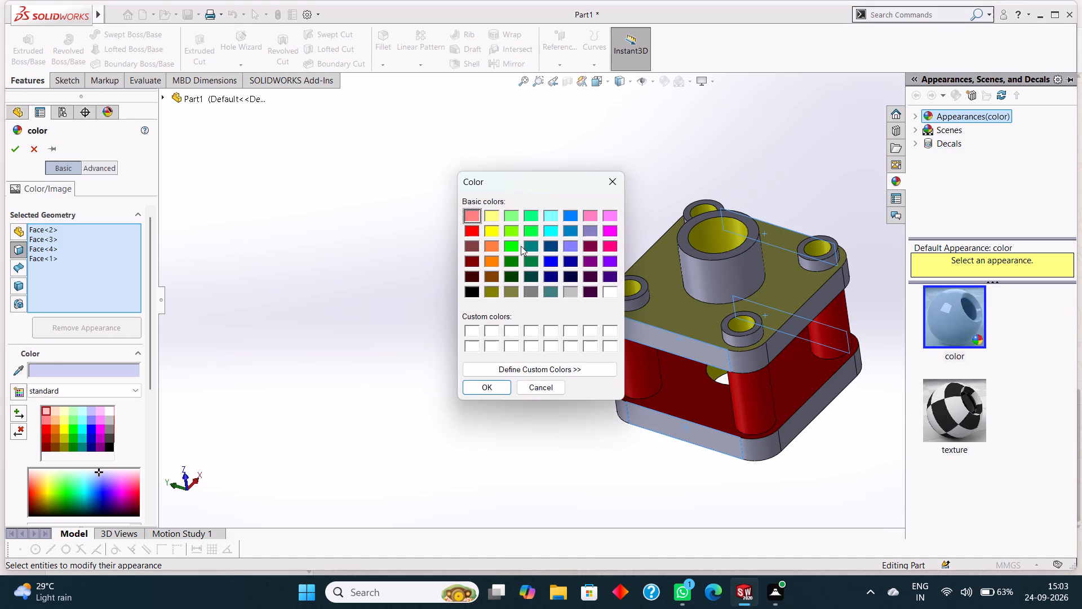
click(514, 246)
click(481, 387)
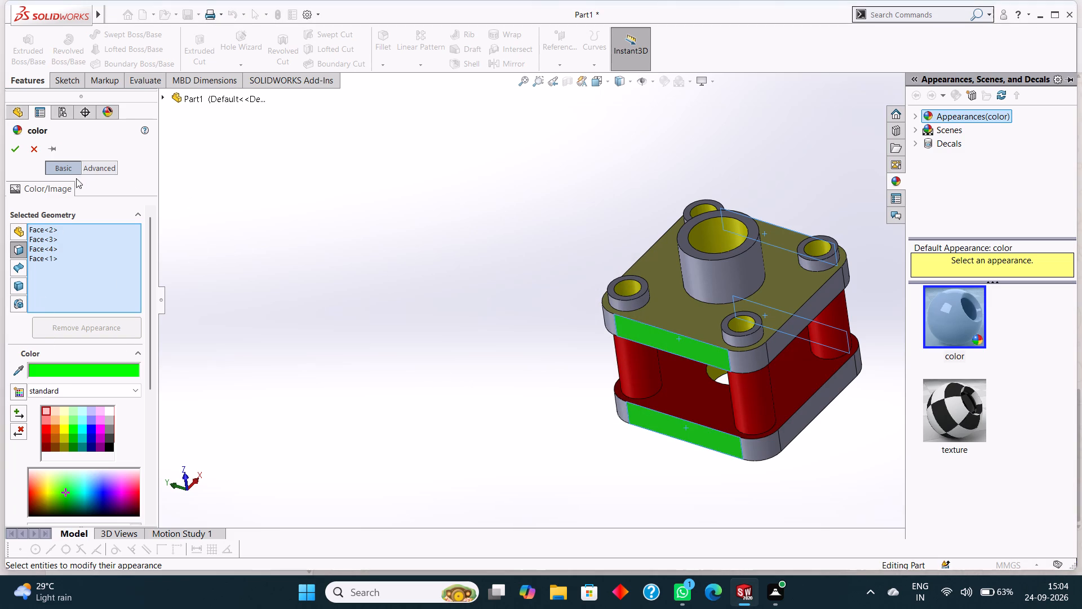
click(15, 153)
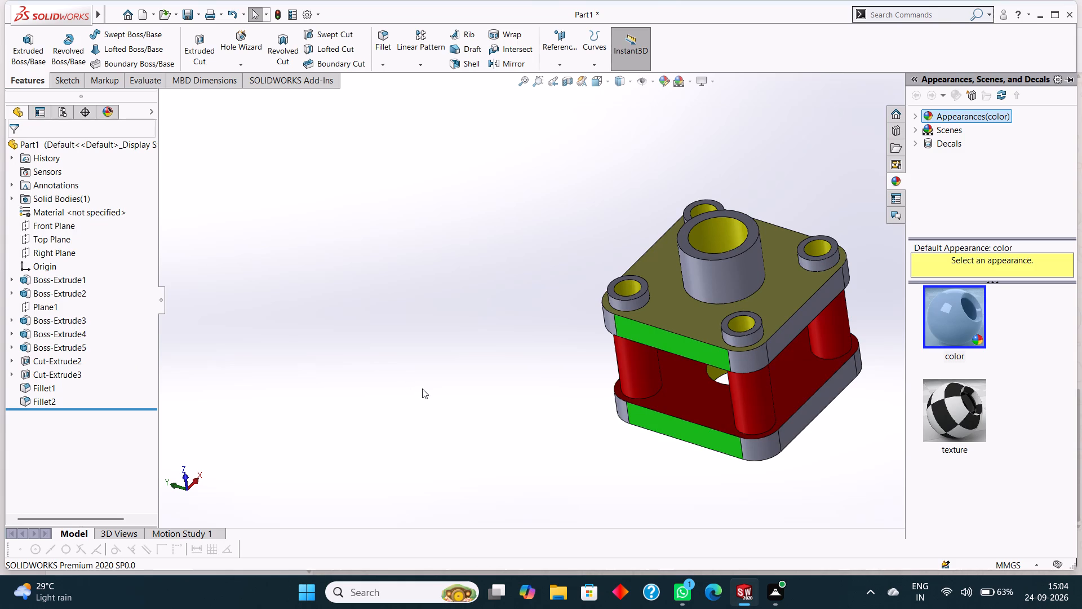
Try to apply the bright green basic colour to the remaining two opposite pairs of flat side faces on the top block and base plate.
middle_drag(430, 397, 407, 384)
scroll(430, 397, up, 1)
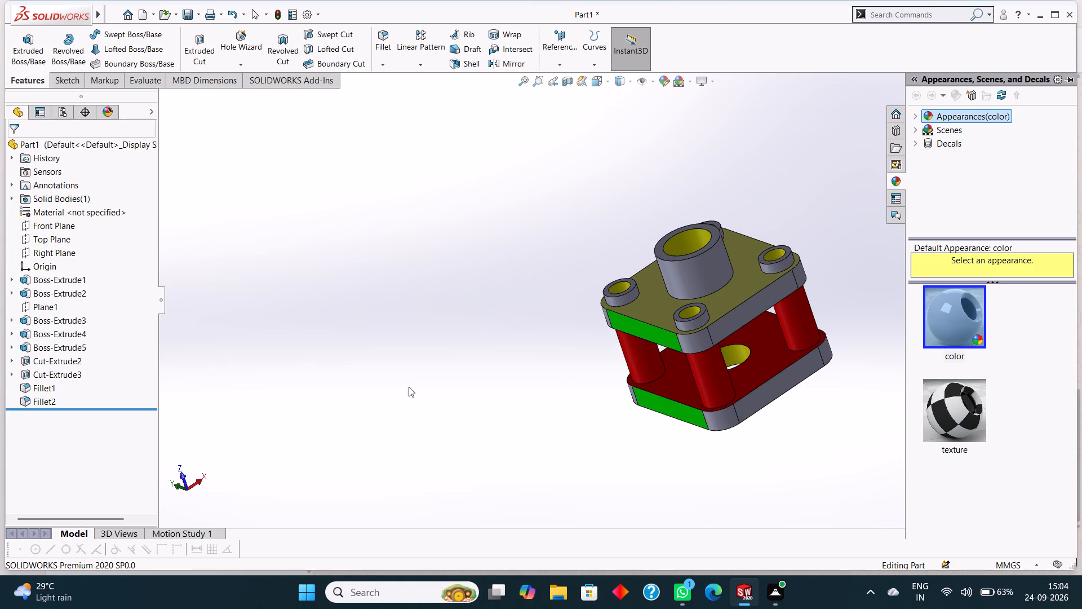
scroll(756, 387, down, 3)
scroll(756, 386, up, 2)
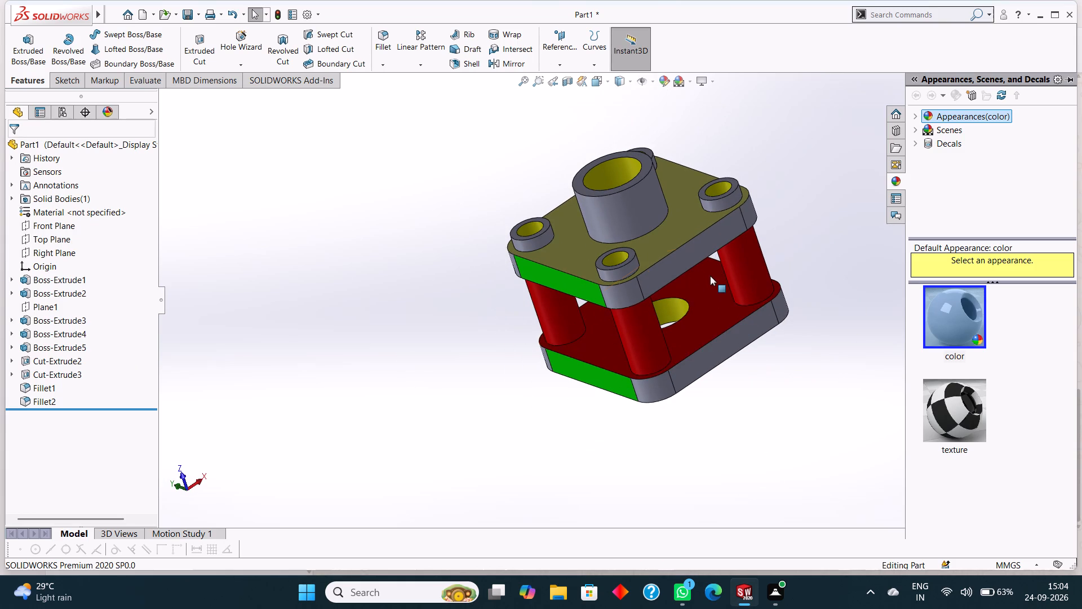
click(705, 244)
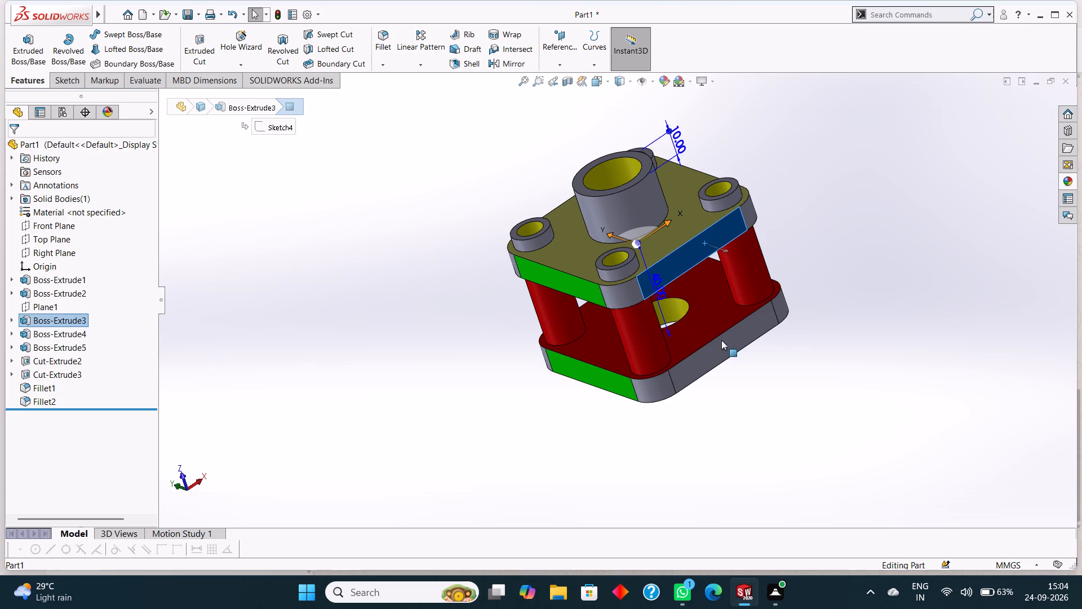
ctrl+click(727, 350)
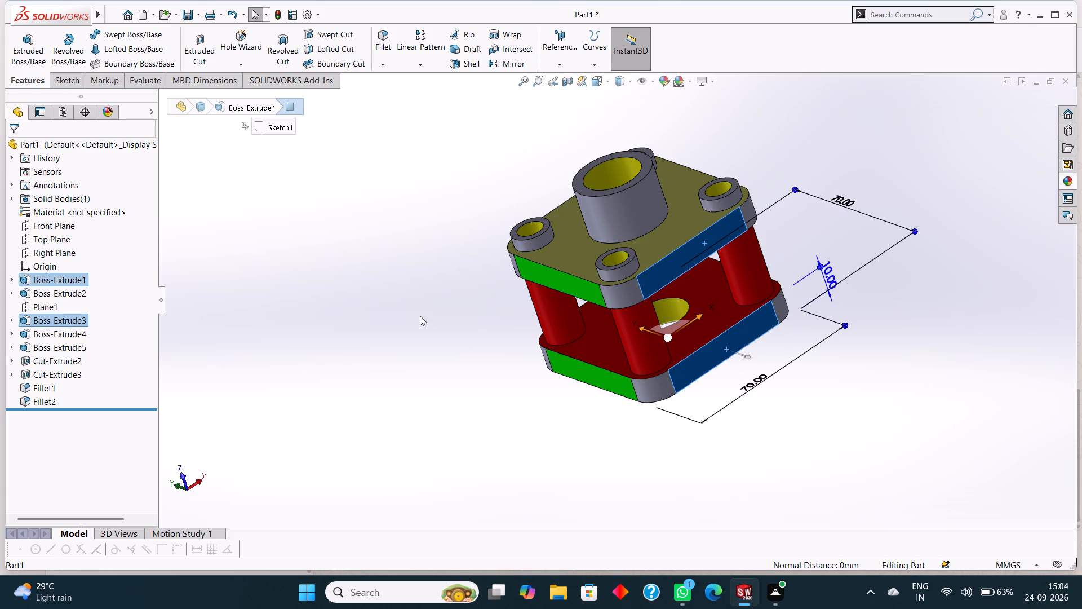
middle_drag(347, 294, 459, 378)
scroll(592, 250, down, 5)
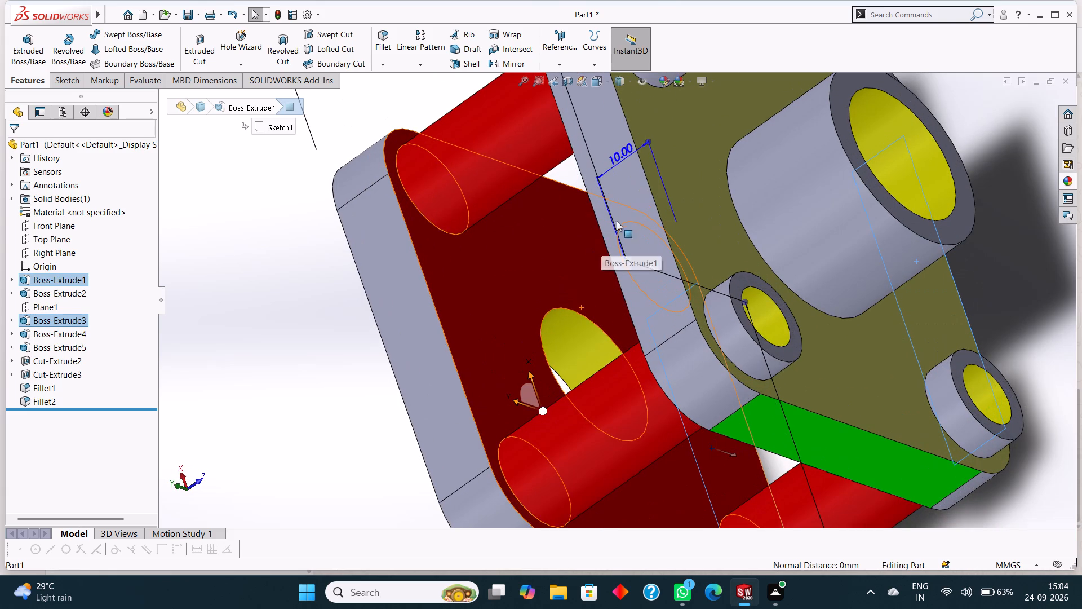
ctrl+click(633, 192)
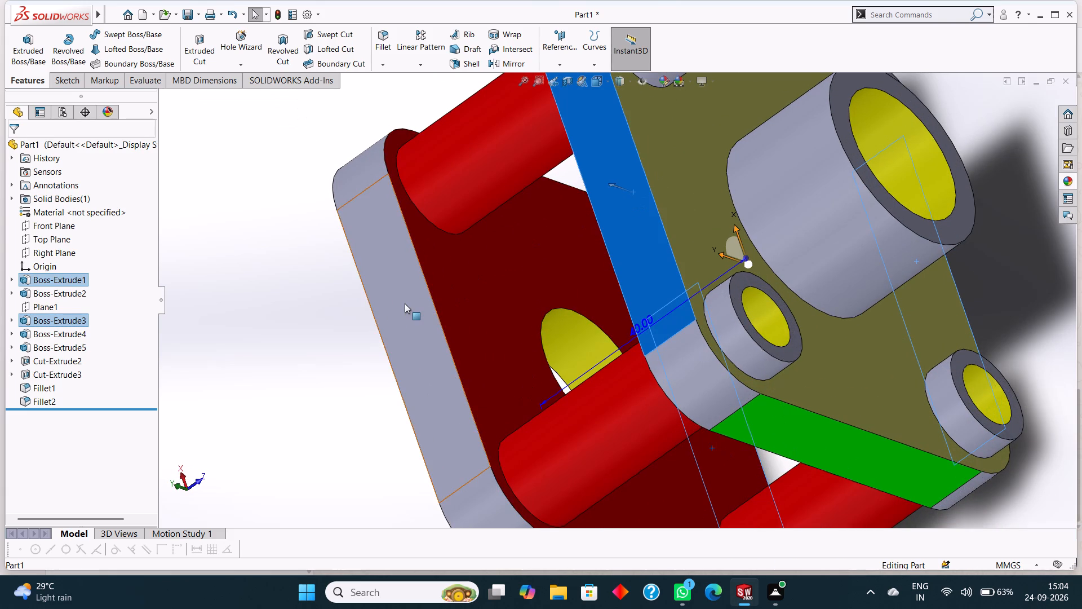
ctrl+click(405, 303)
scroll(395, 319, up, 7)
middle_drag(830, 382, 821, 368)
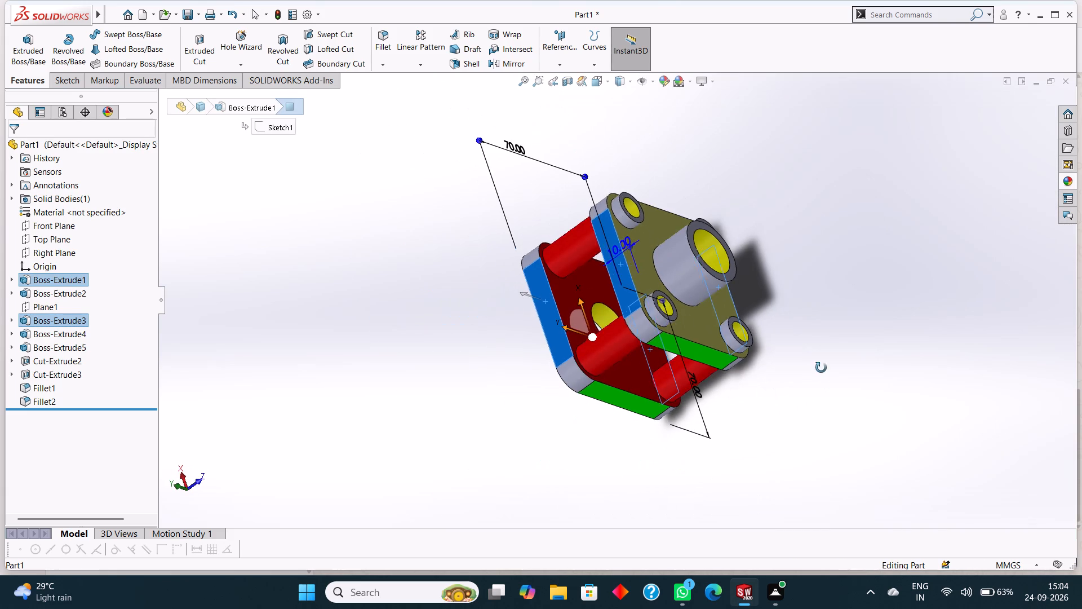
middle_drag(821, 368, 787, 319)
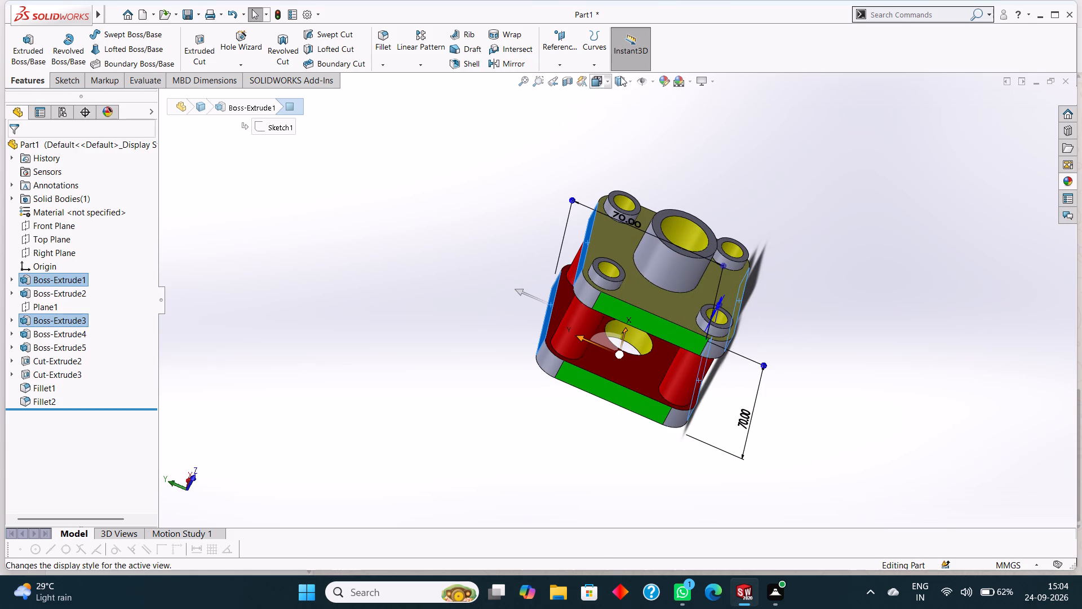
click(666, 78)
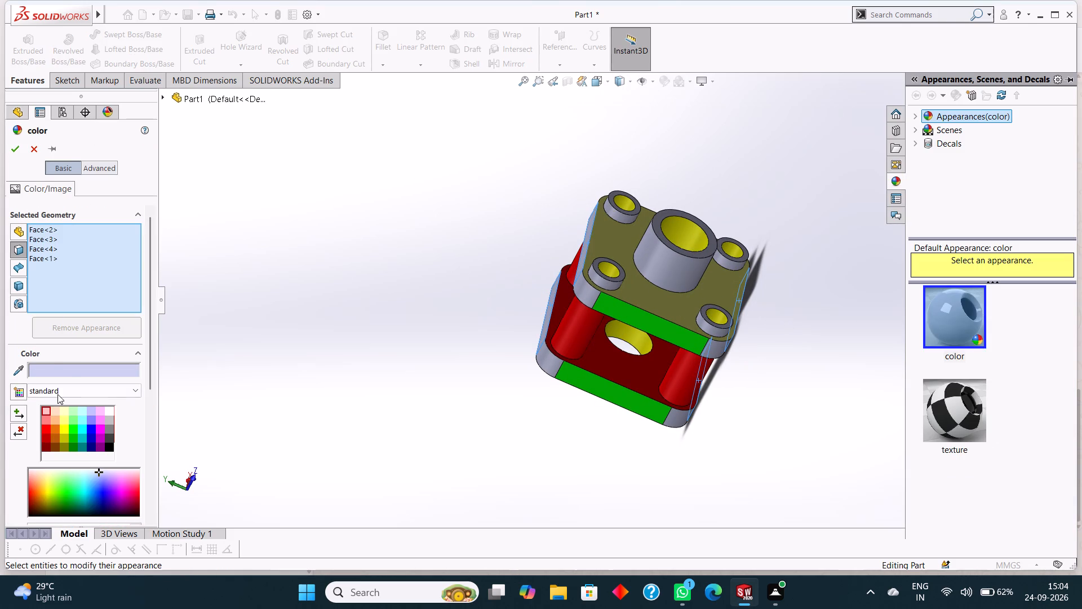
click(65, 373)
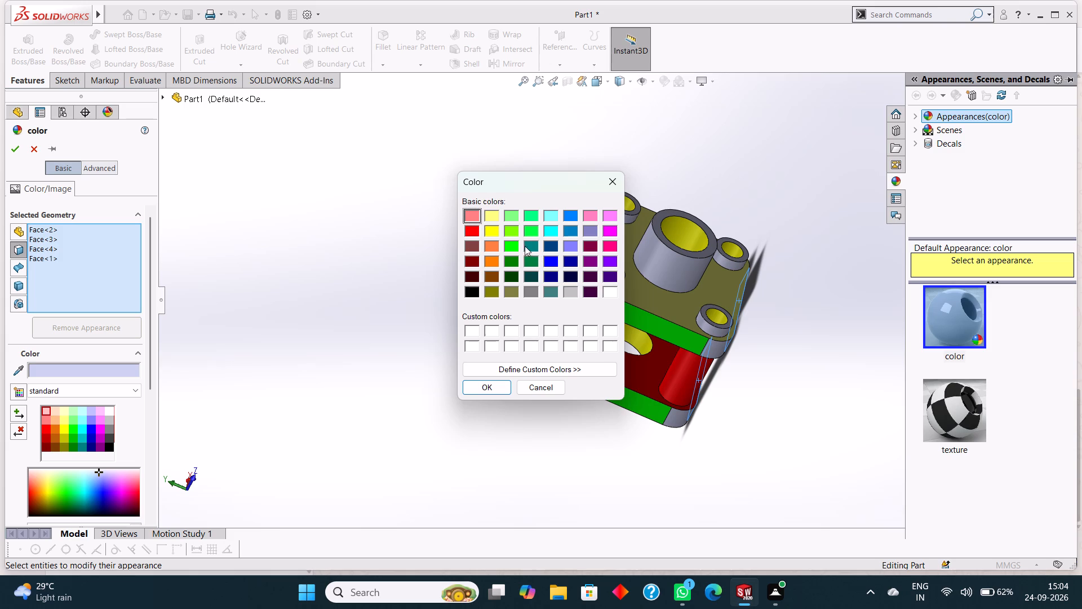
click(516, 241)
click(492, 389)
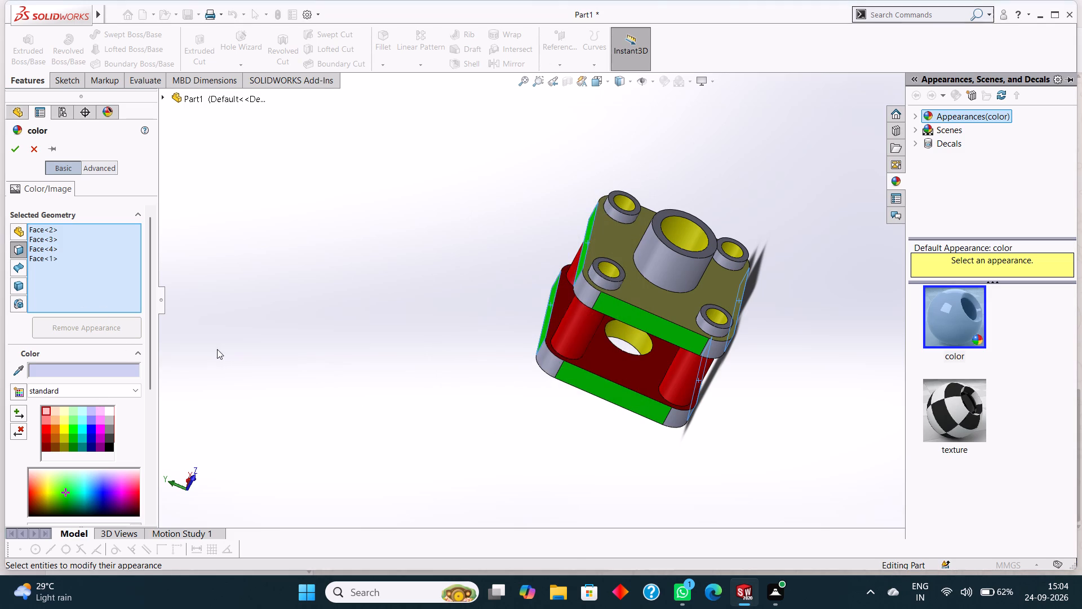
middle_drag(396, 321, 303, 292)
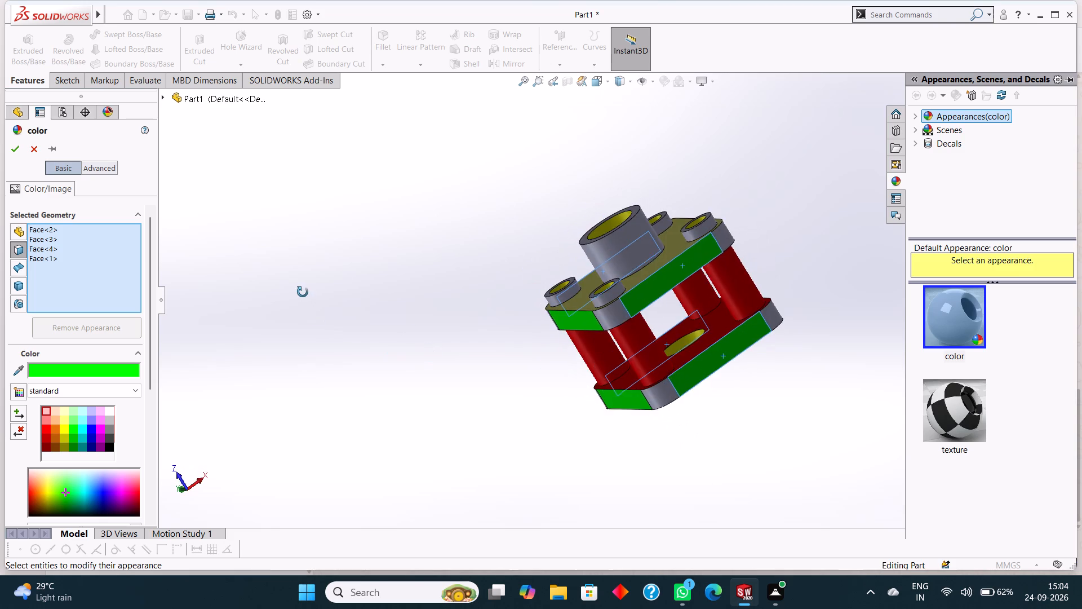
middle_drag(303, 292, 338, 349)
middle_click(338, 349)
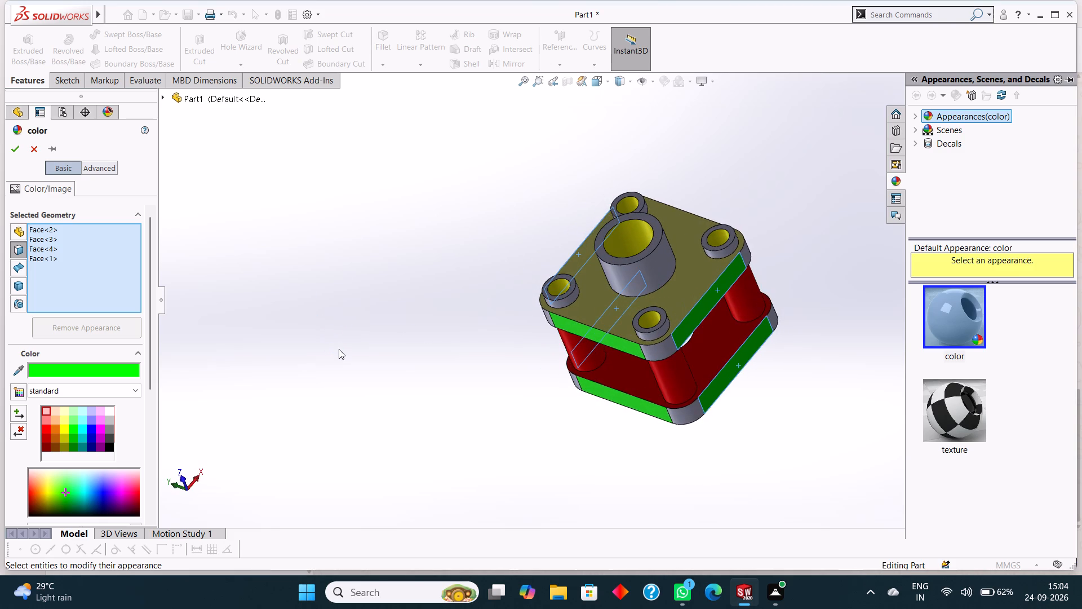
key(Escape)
Examine the colouring of the top block's and base plate's side faces from several angles.
middle_drag(348, 340, 444, 326)
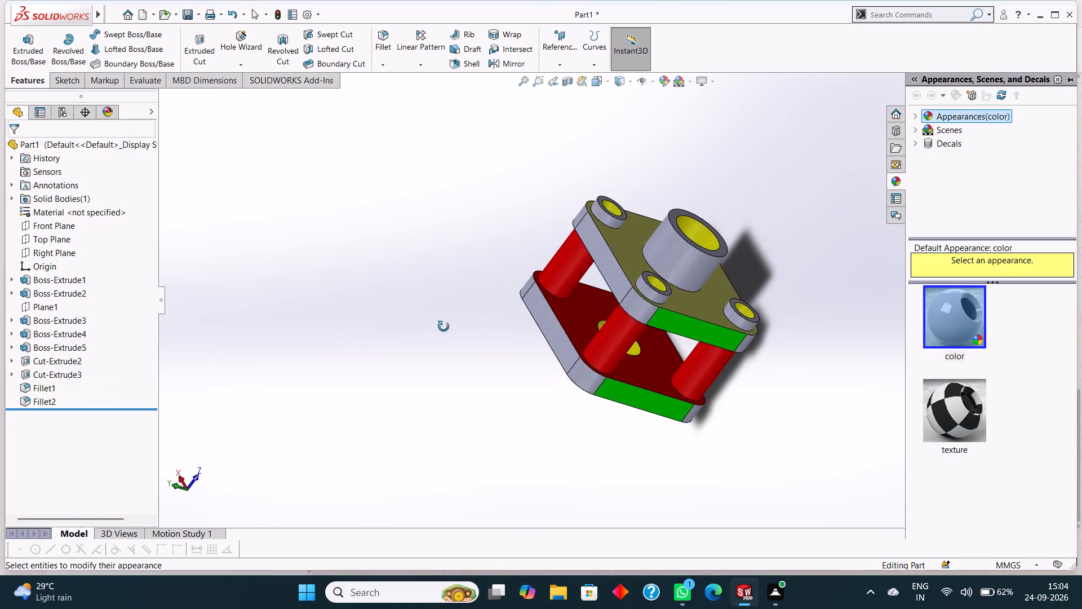
middle_drag(444, 326, 259, 301)
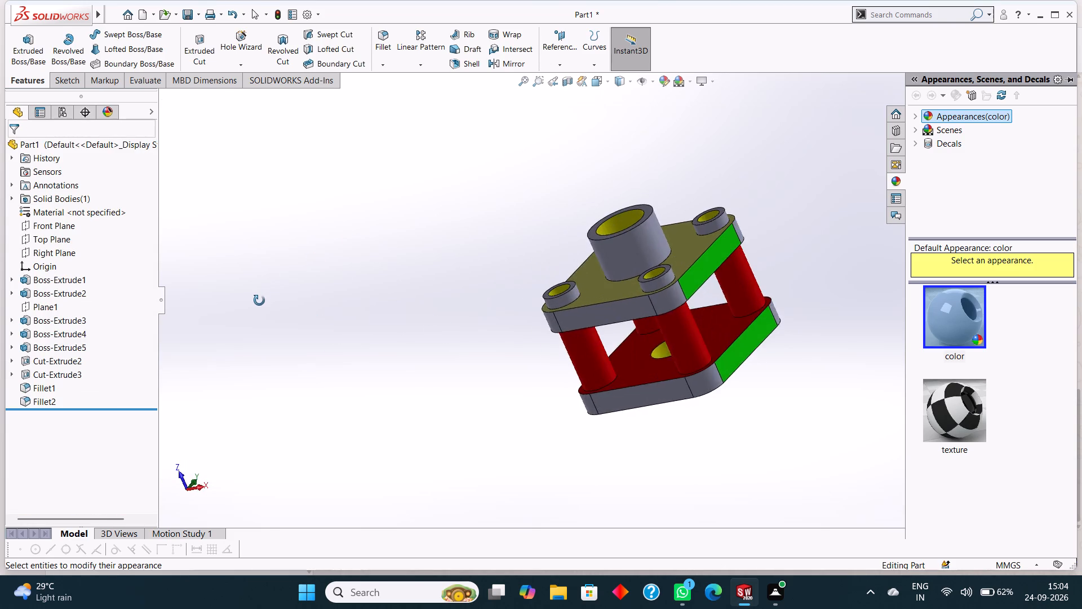
middle_drag(259, 301, 432, 467)
scroll(432, 460, down, 1)
middle_drag(484, 235, 480, 265)
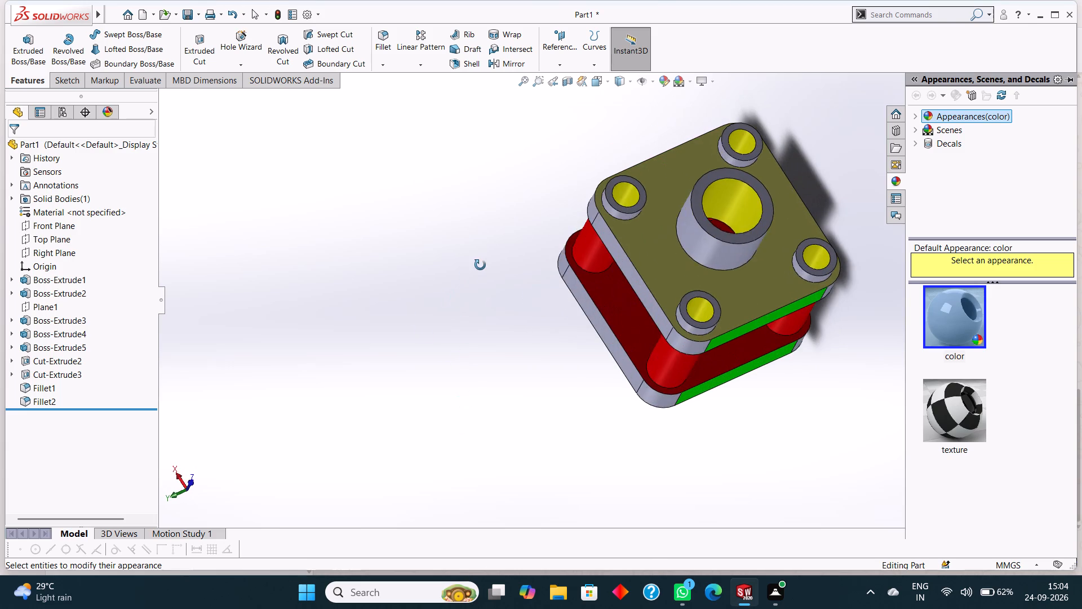
middle_drag(480, 265, 482, 263)
scroll(481, 259, up, 1)
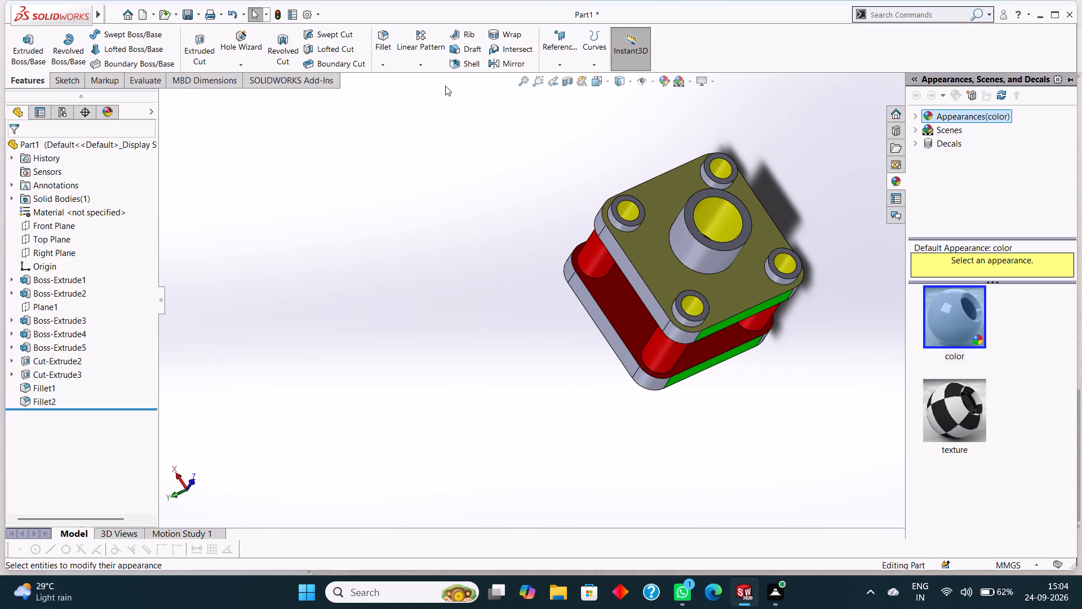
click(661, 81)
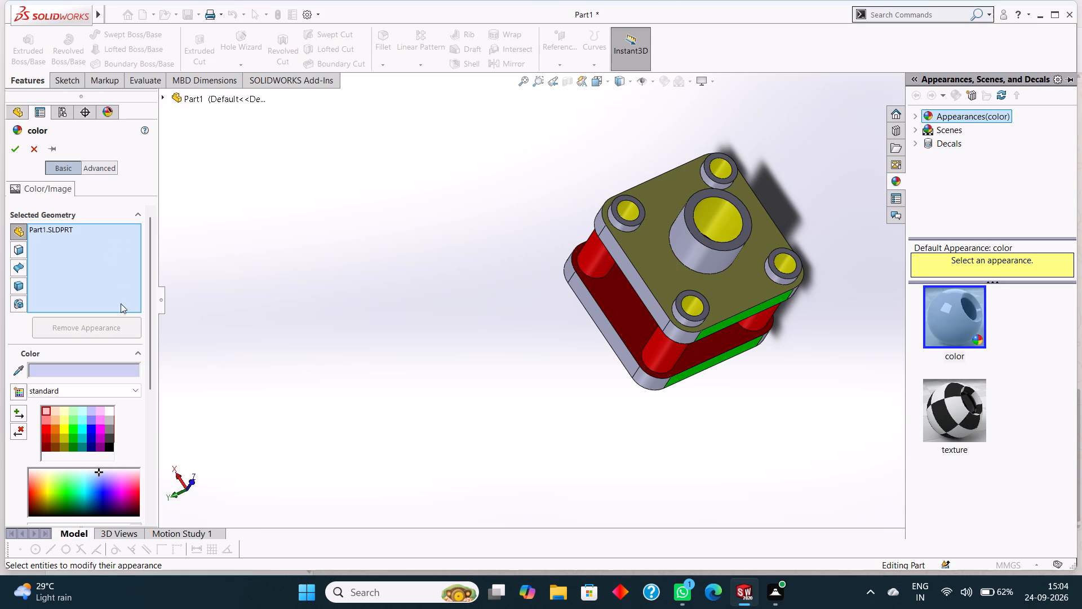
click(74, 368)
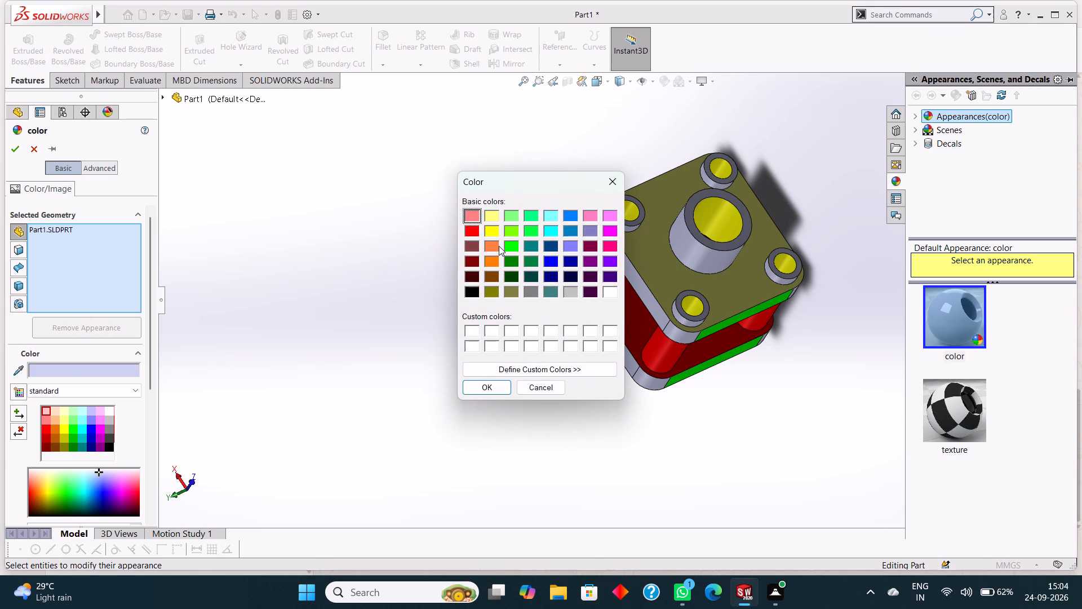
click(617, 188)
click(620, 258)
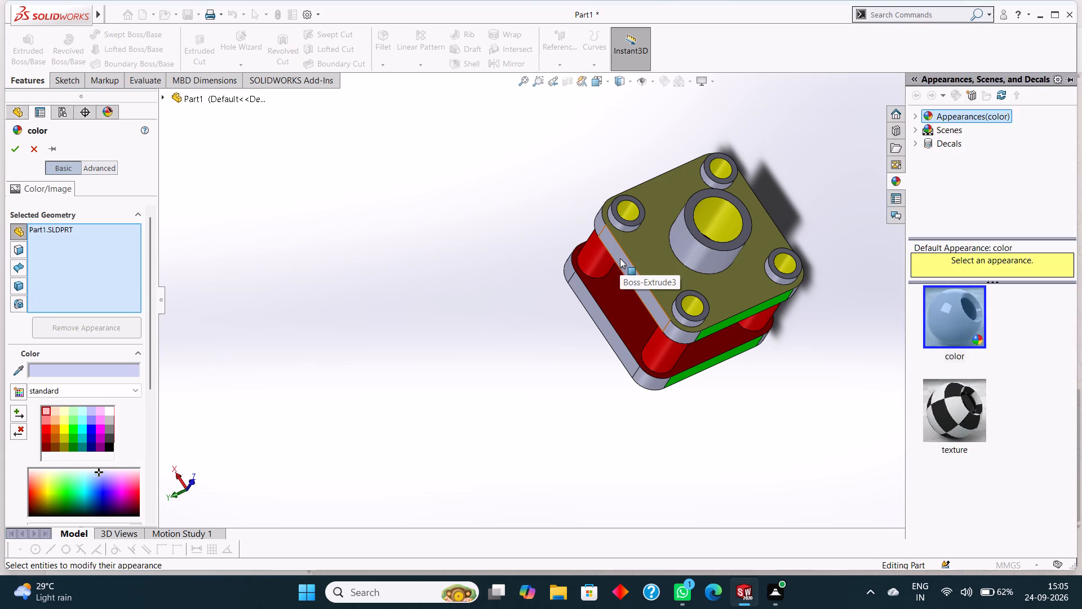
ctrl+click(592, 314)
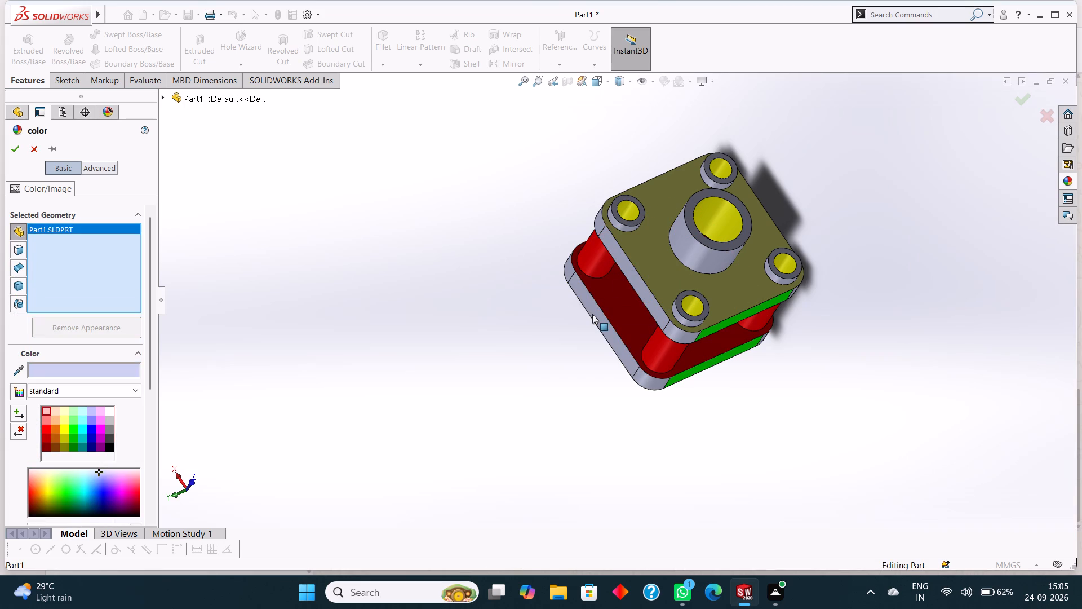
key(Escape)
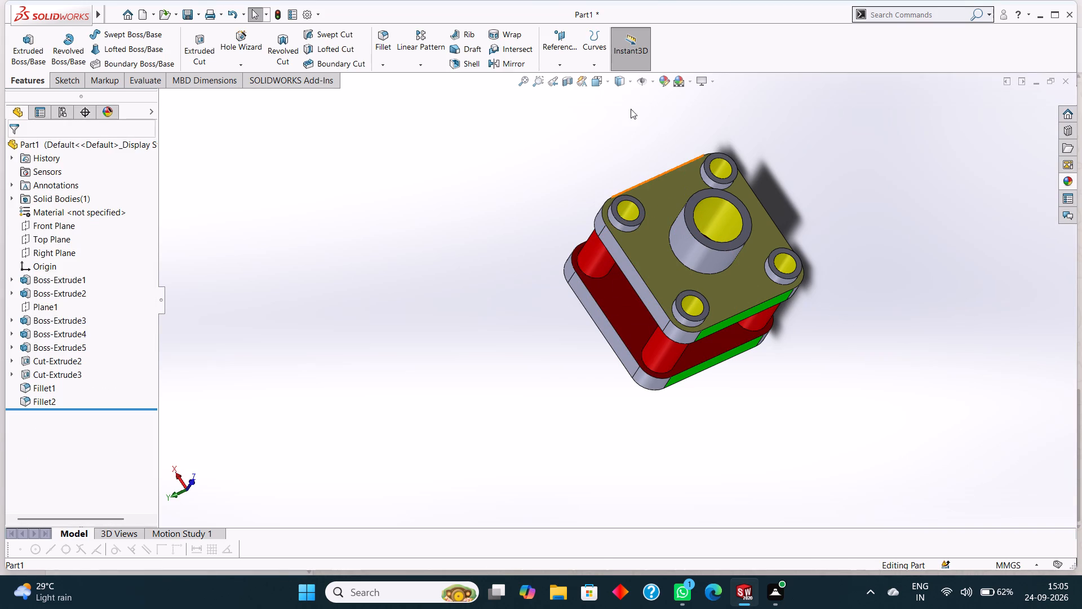
Apply the dark teal basic colour to the remaining two opposite pairs of flat side faces on the top block and base plate.
scroll(602, 273, down, 2)
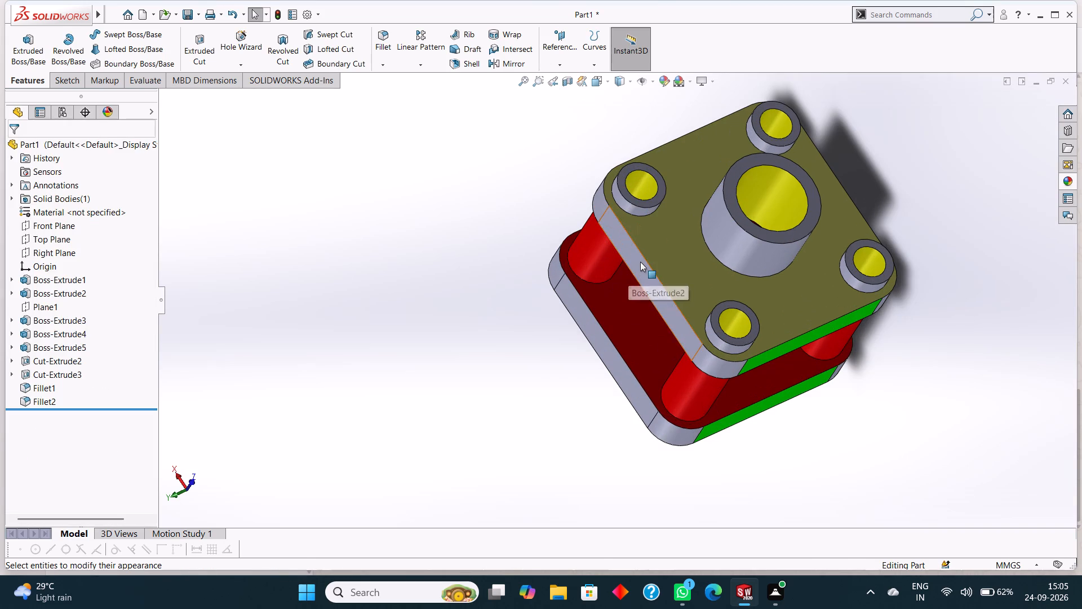
click(640, 262)
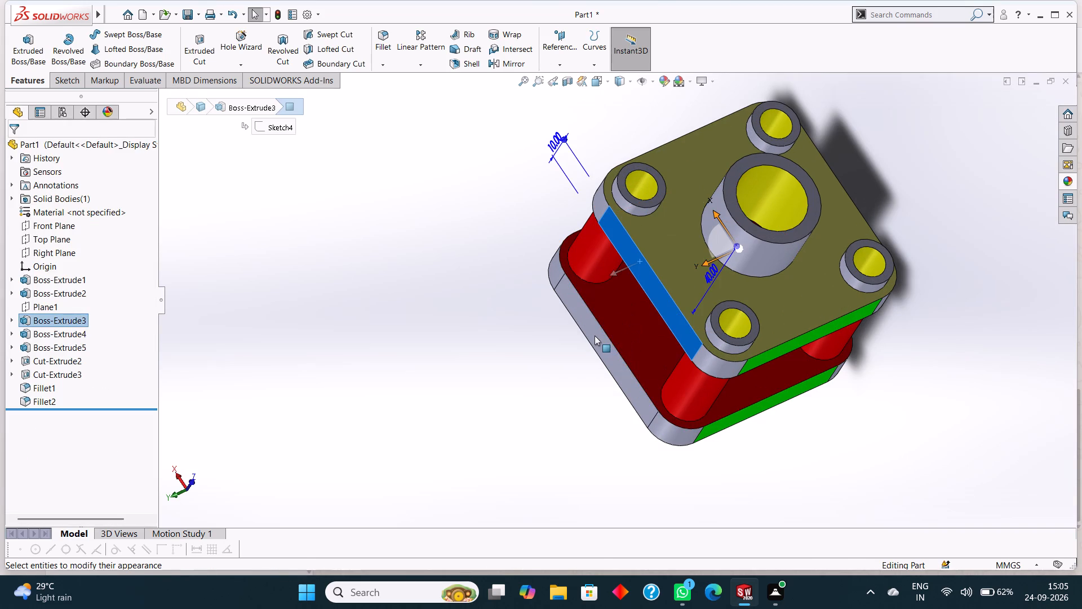
ctrl+click(595, 336)
middle_drag(968, 257, 824, 278)
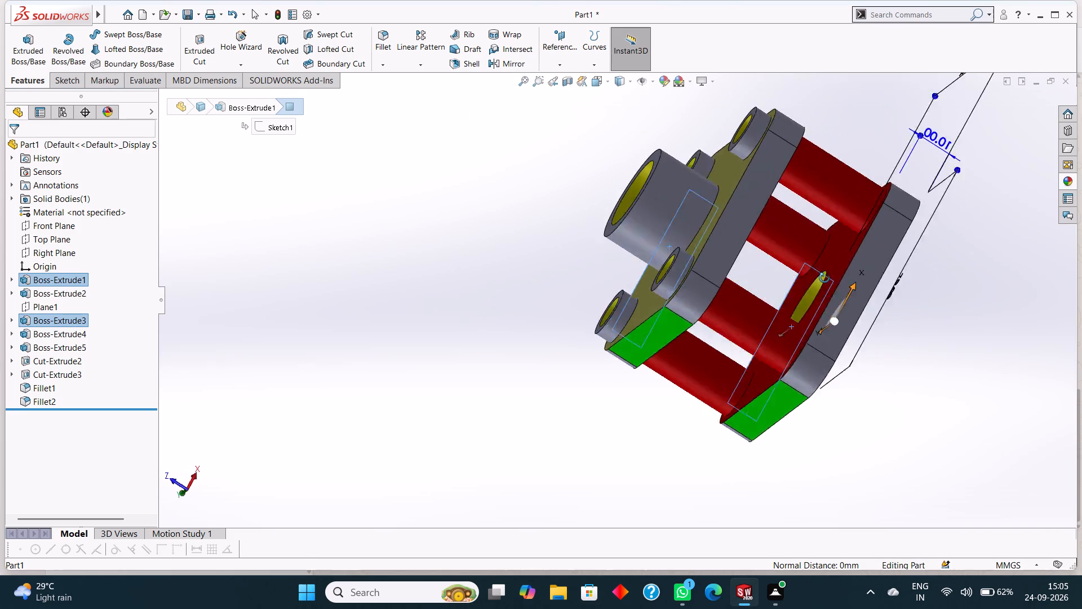
middle_drag(824, 278, 823, 280)
scroll(823, 280, down, 1)
scroll(724, 151, up, 2)
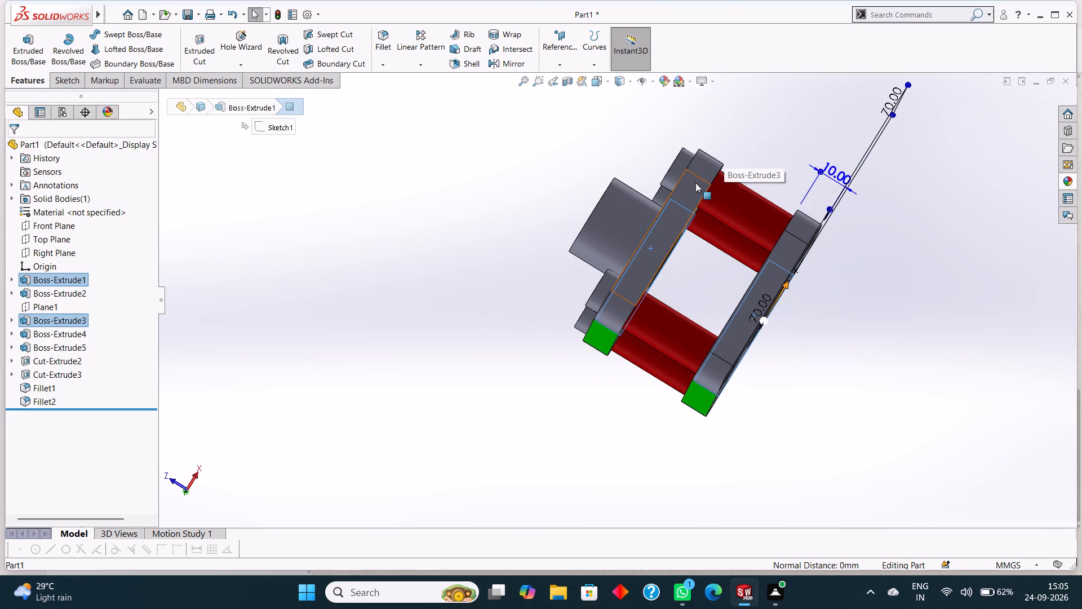
ctrl+click(692, 184)
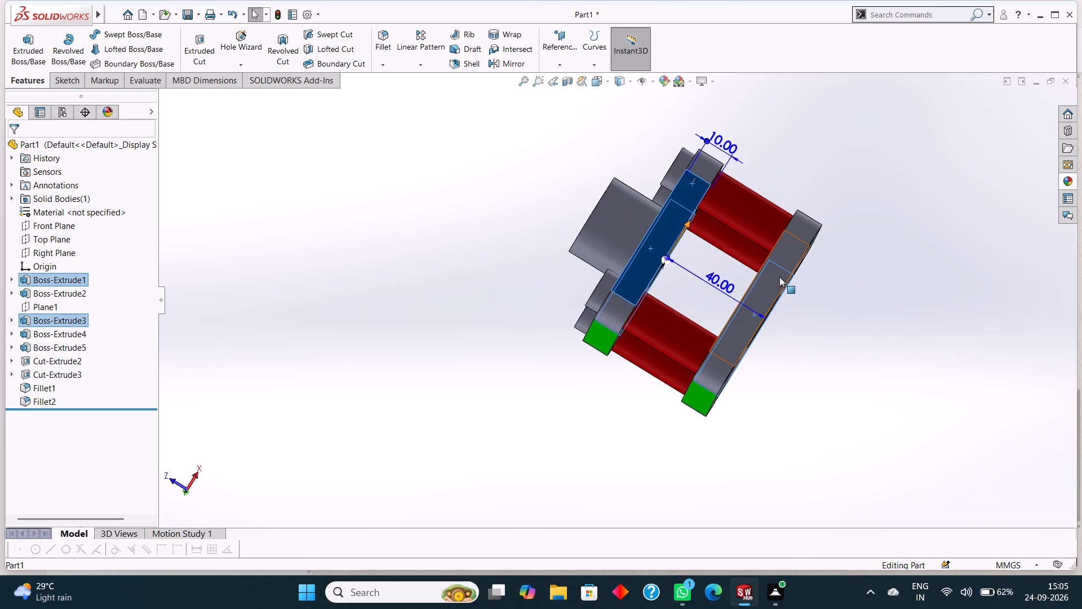
ctrl+click(779, 277)
middle_drag(899, 256, 880, 372)
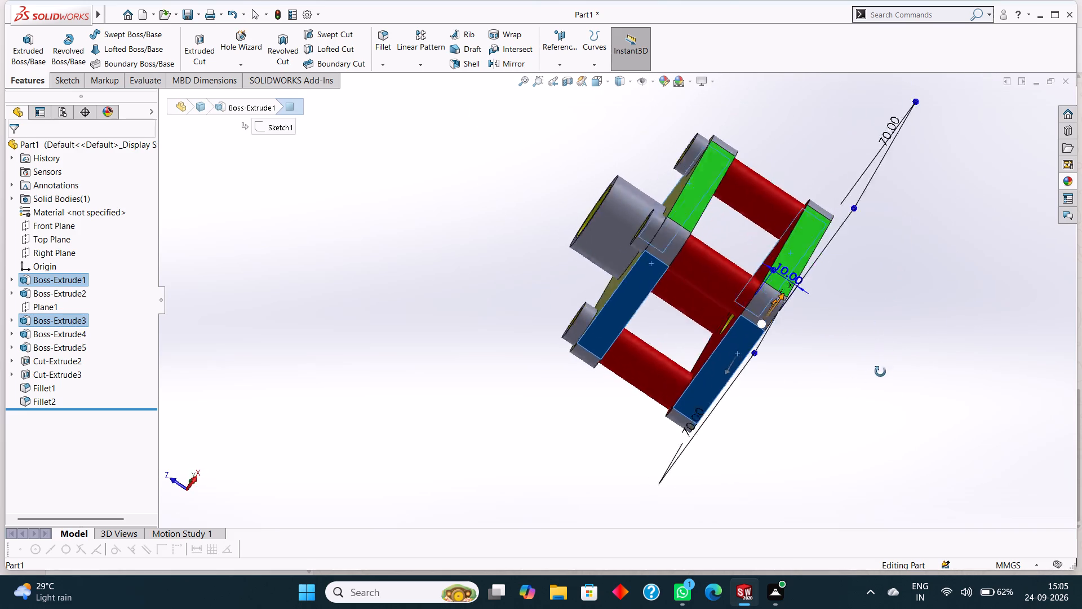
middle_drag(880, 372, 988, 279)
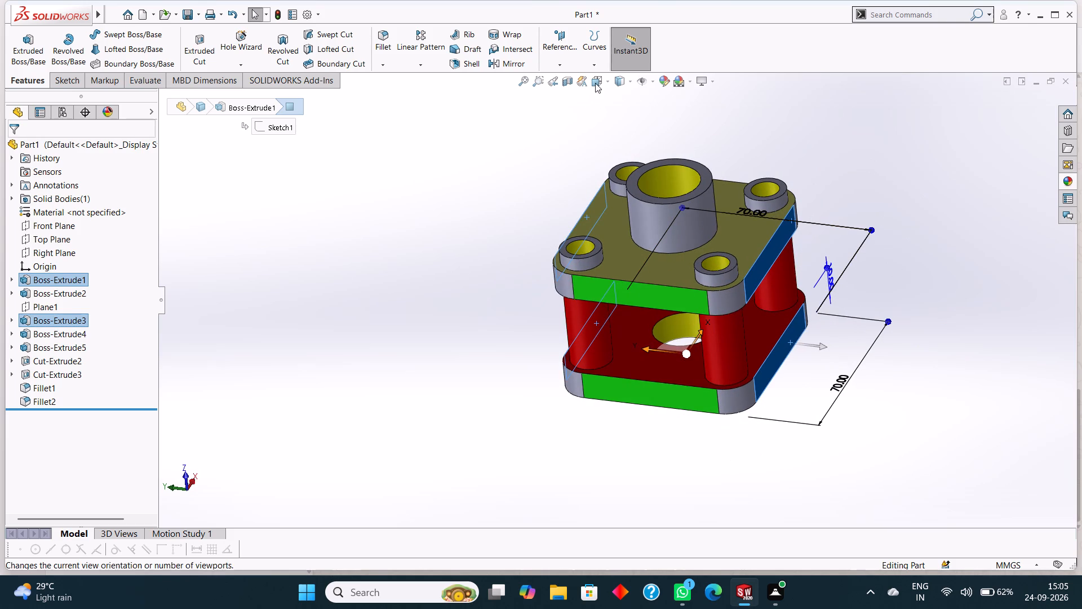
click(667, 77)
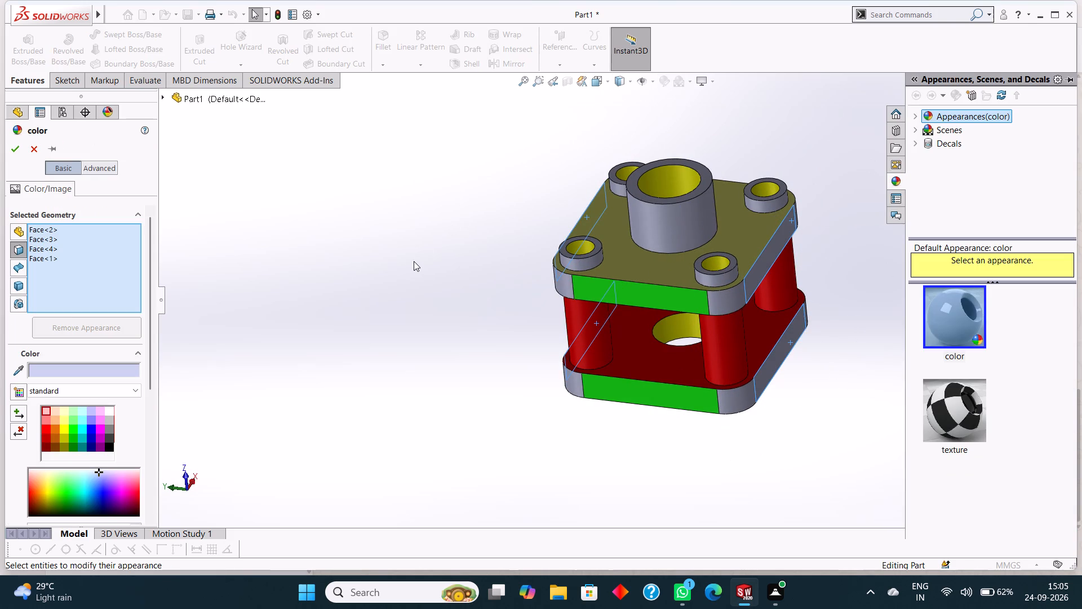
click(57, 365)
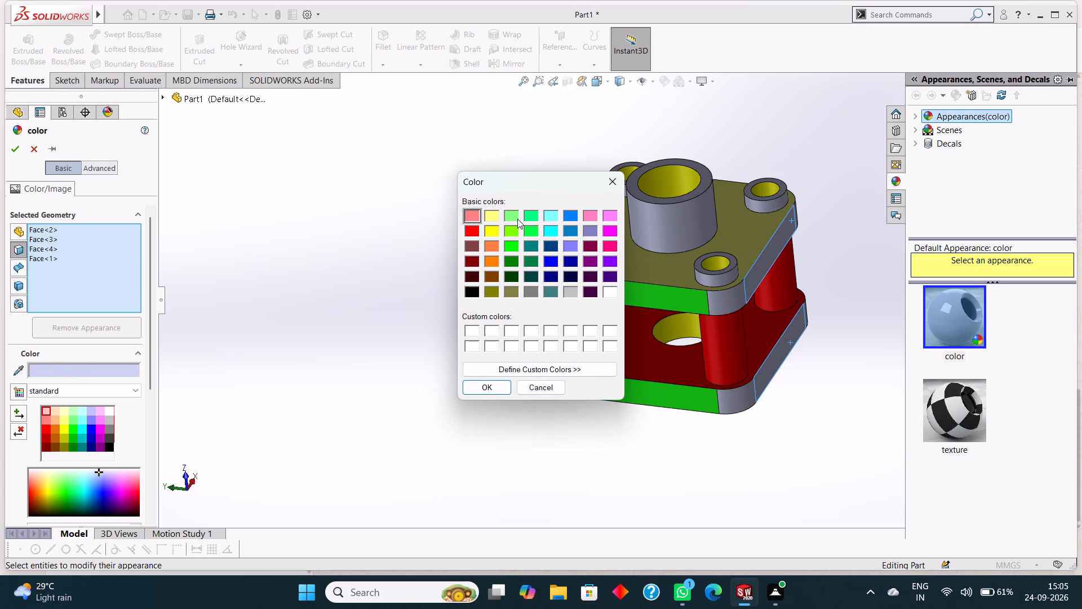
click(534, 242)
click(484, 392)
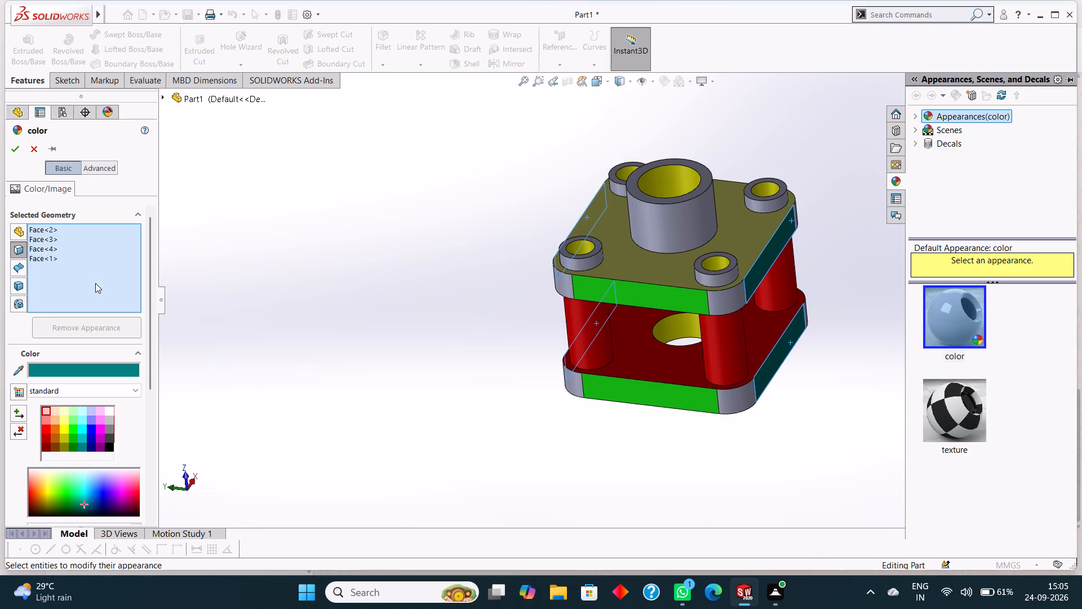
click(10, 155)
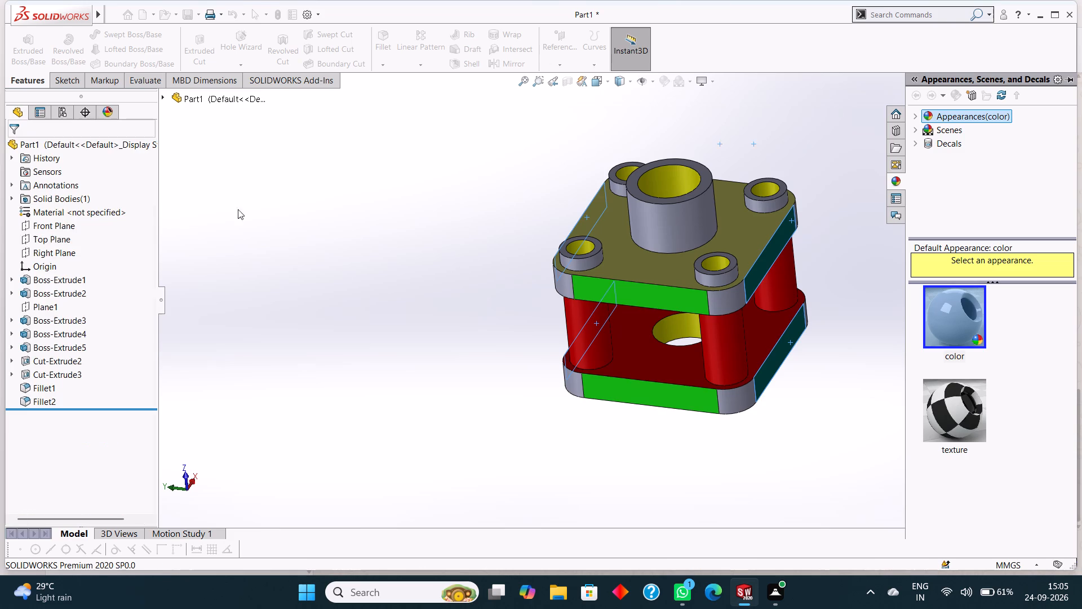
Apply the magenta basic colour to the outer cylindrical faces of the four corner rings on the top block.
middle_drag(336, 241, 365, 263)
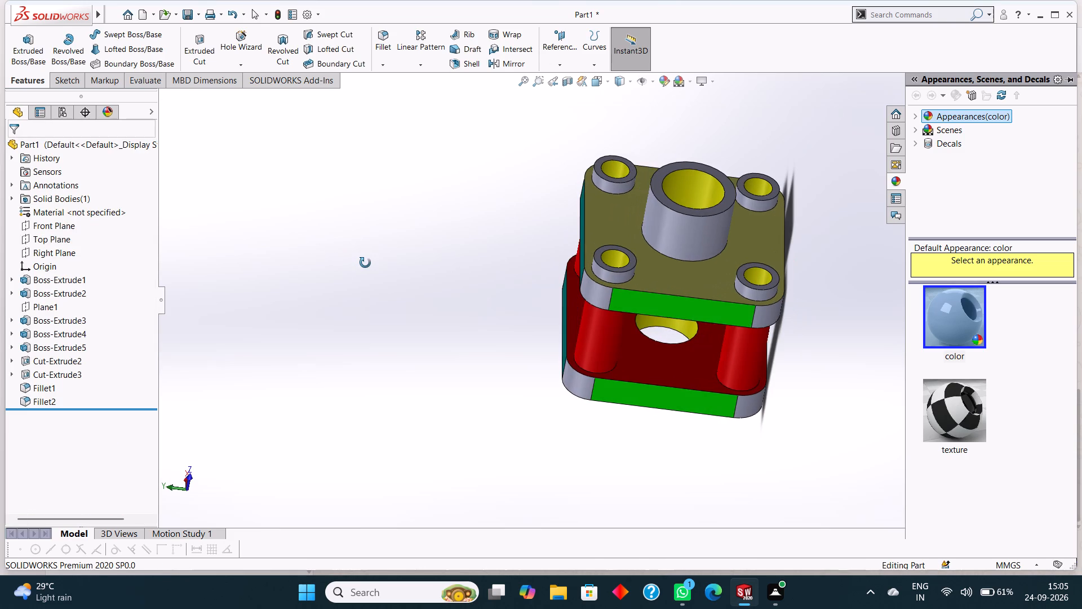
middle_drag(365, 263, 358, 306)
scroll(358, 306, up, 2)
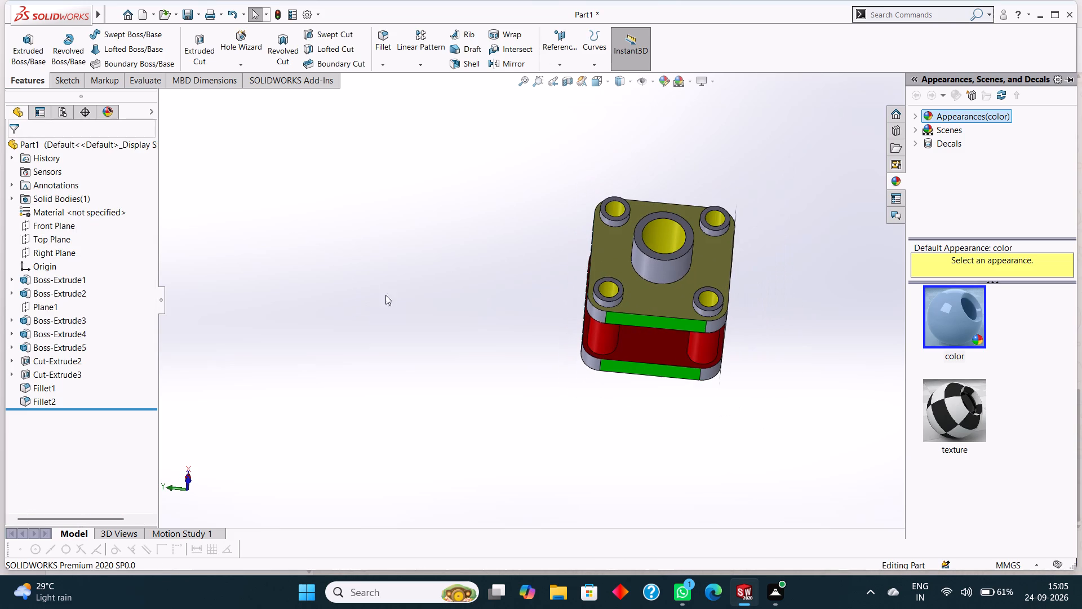
scroll(486, 345, down, 3)
scroll(691, 372, up, 3)
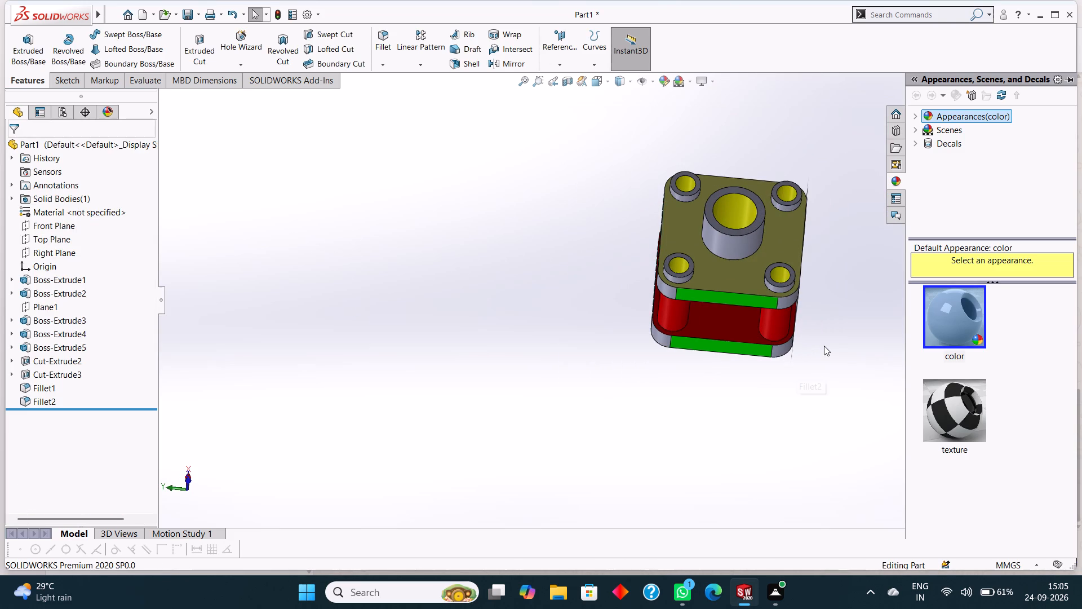
click(828, 343)
middle_drag(828, 347, 832, 286)
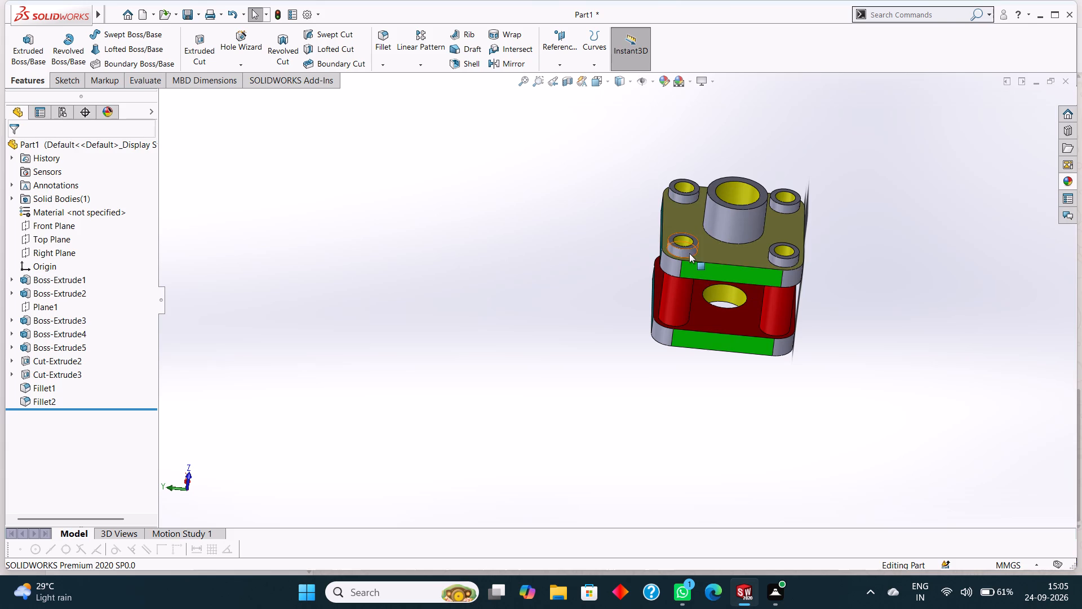
scroll(689, 253, down, 5)
click(667, 271)
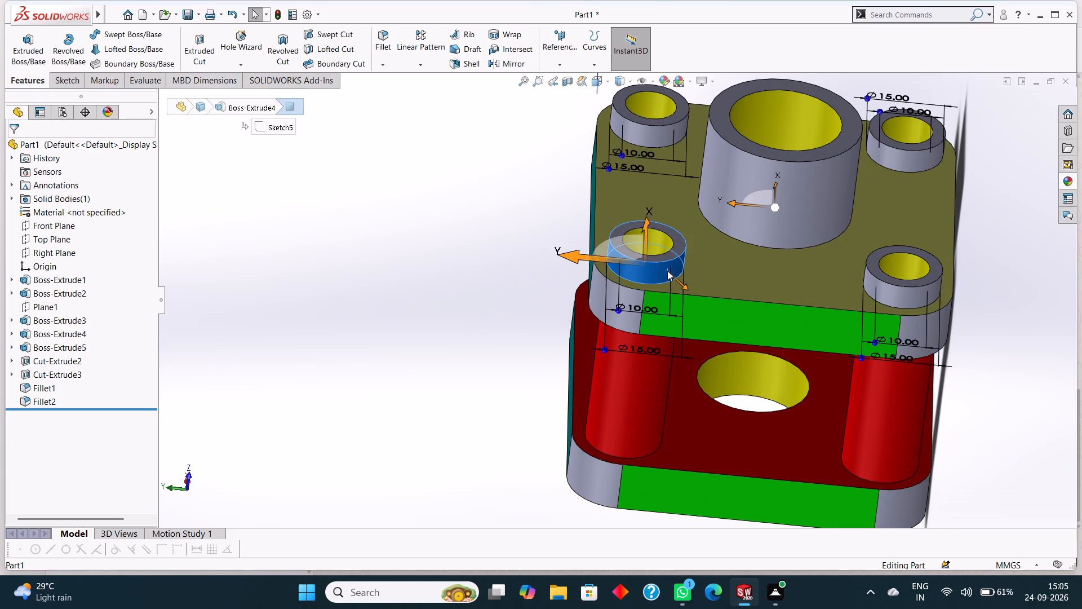
ctrl+click(889, 292)
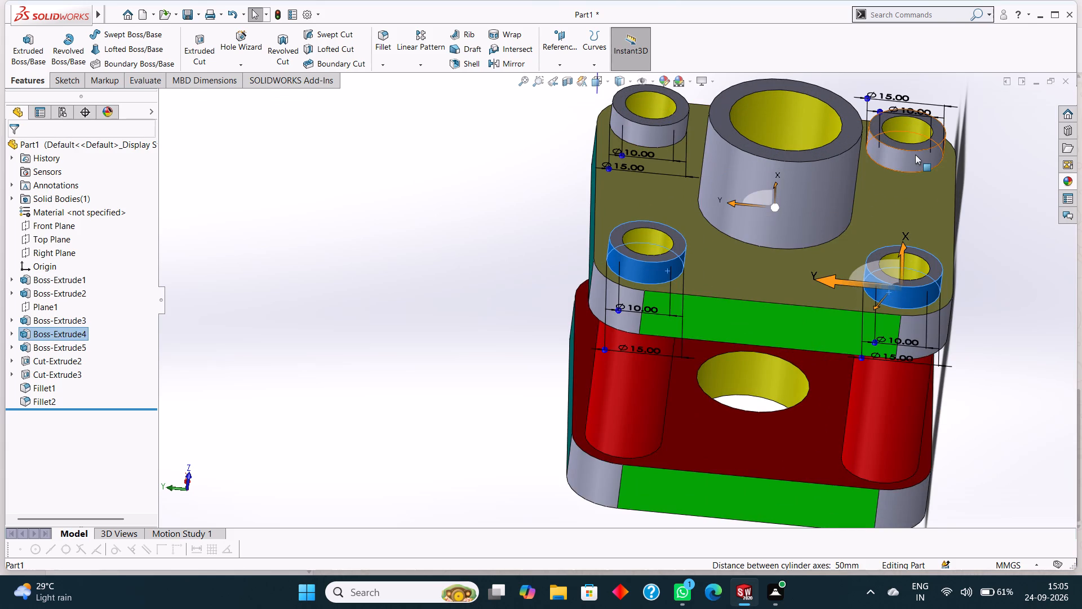
ctrl+click(915, 155)
ctrl+click(666, 134)
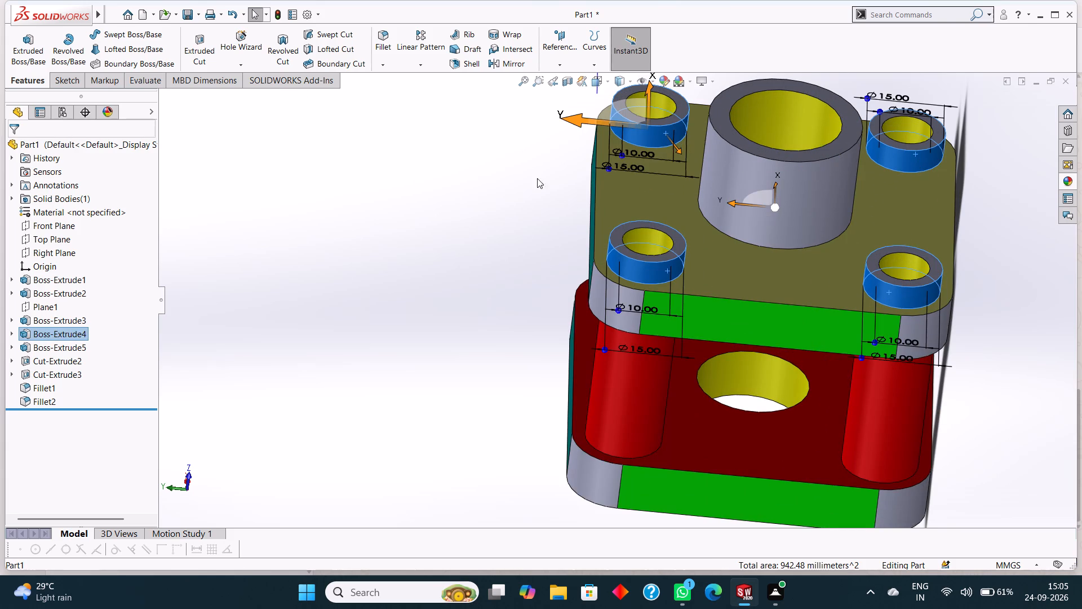
scroll(438, 219, up, 3)
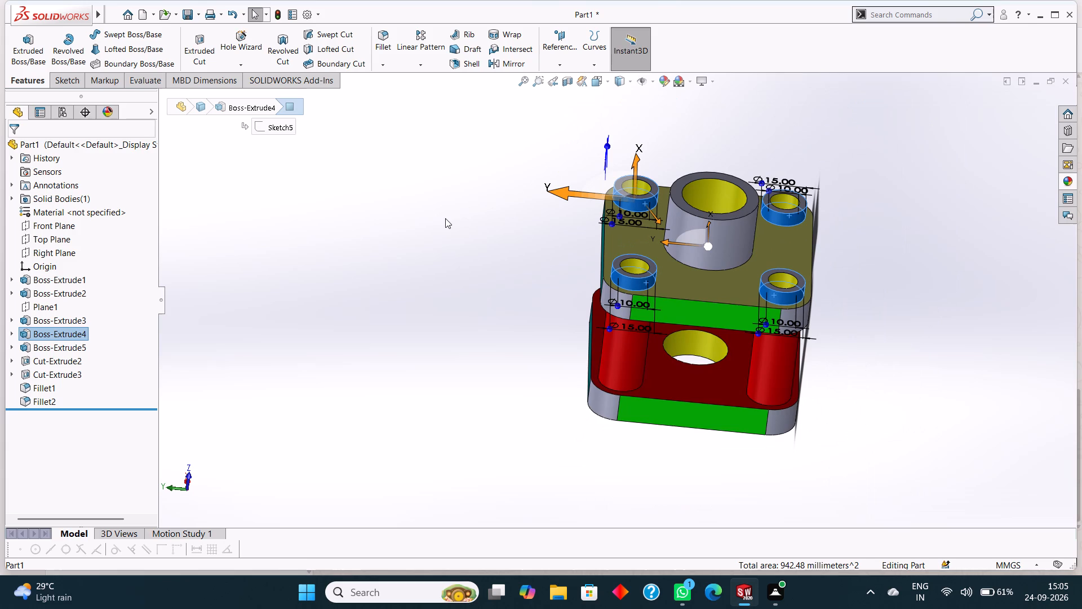
click(668, 83)
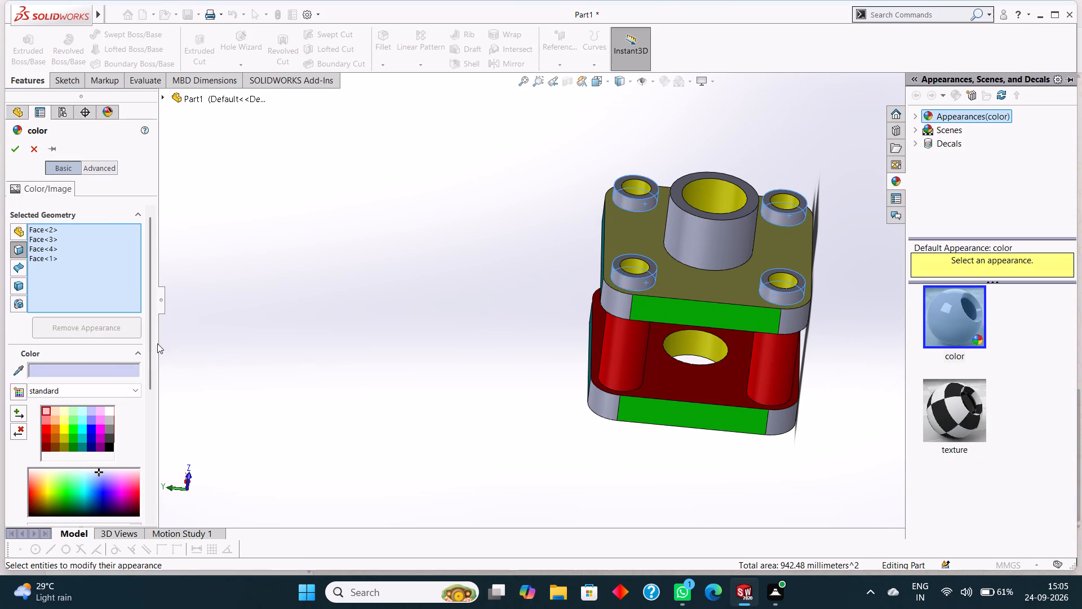
click(97, 373)
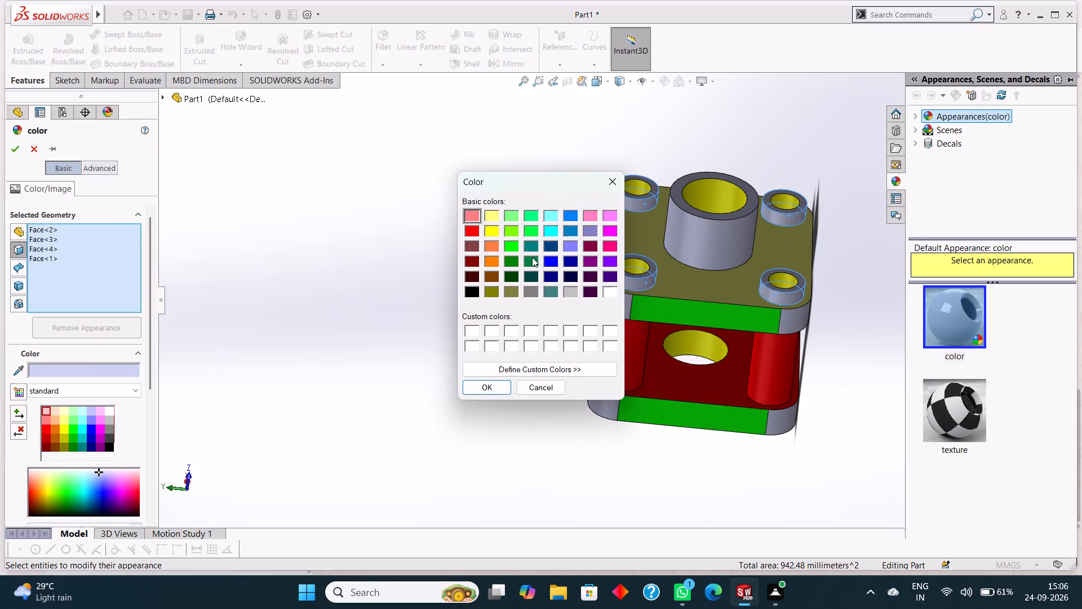
click(609, 233)
click(491, 383)
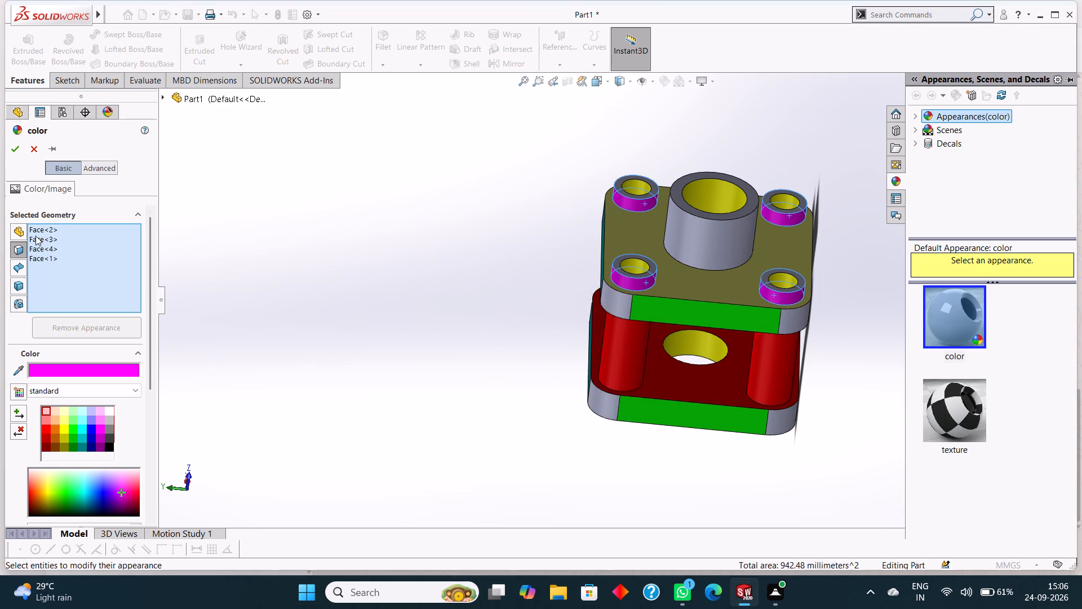
click(19, 152)
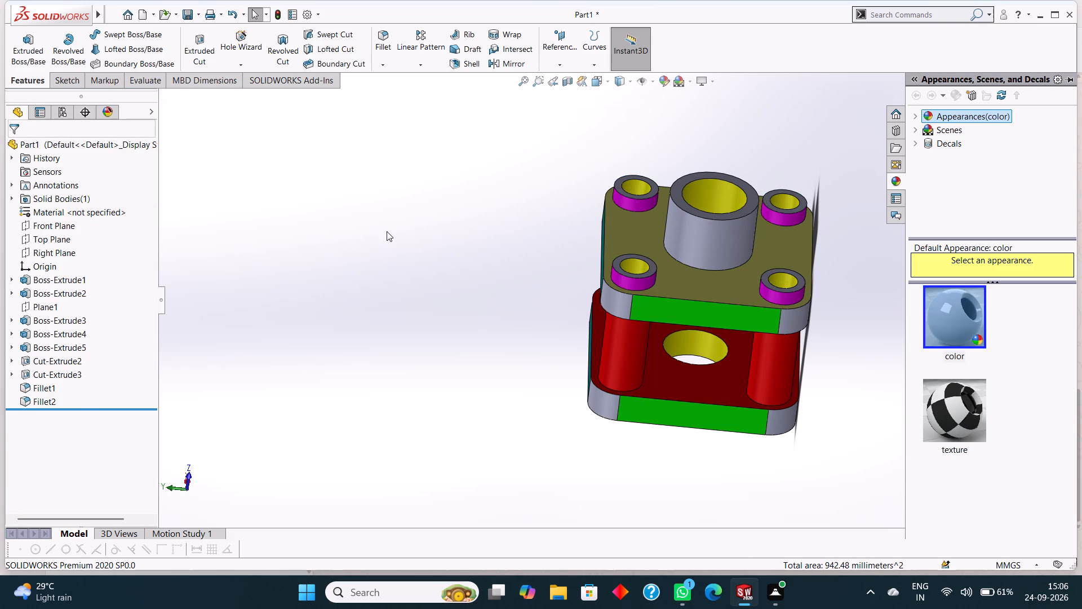
Apply the light cyan basic colour to the flat top faces of three of the four corner rings on the top block.
click(388, 232)
middle_drag(790, 131, 773, 196)
scroll(773, 188, down, 3)
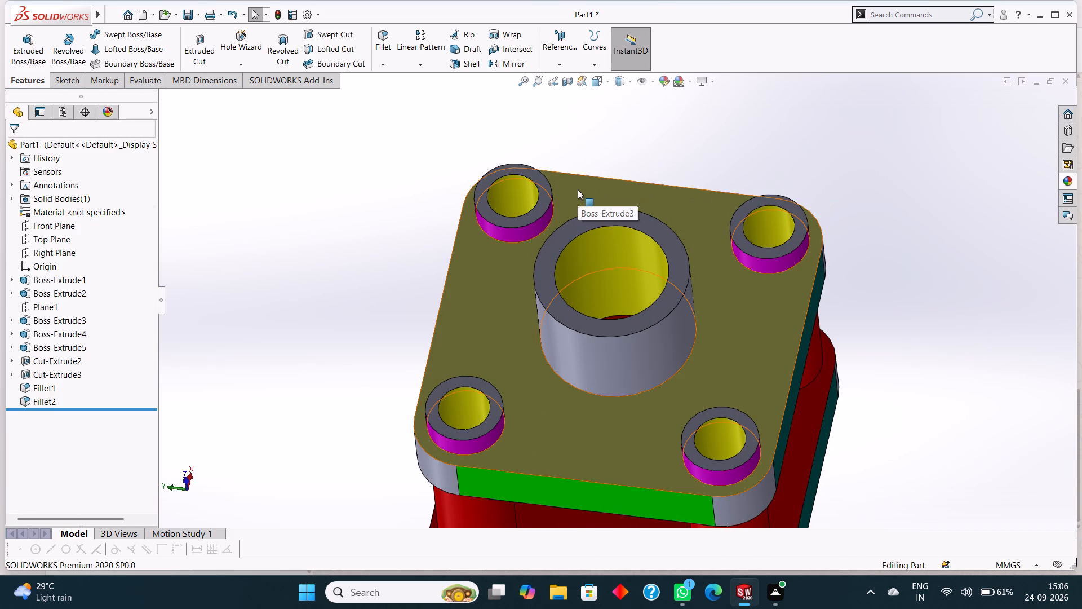
click(525, 169)
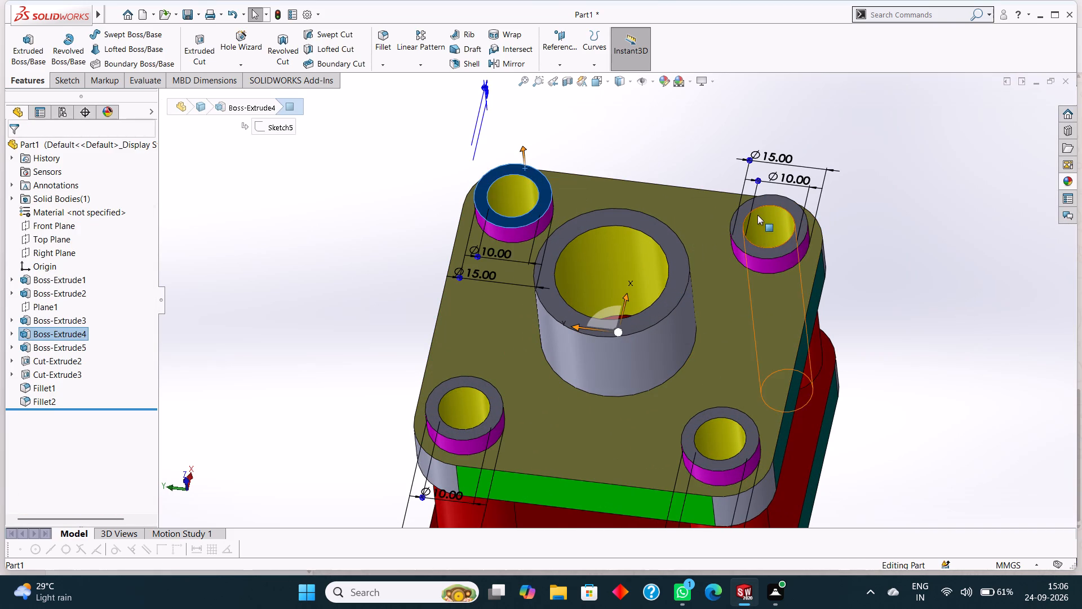
ctrl+click(773, 202)
ctrl+click(739, 412)
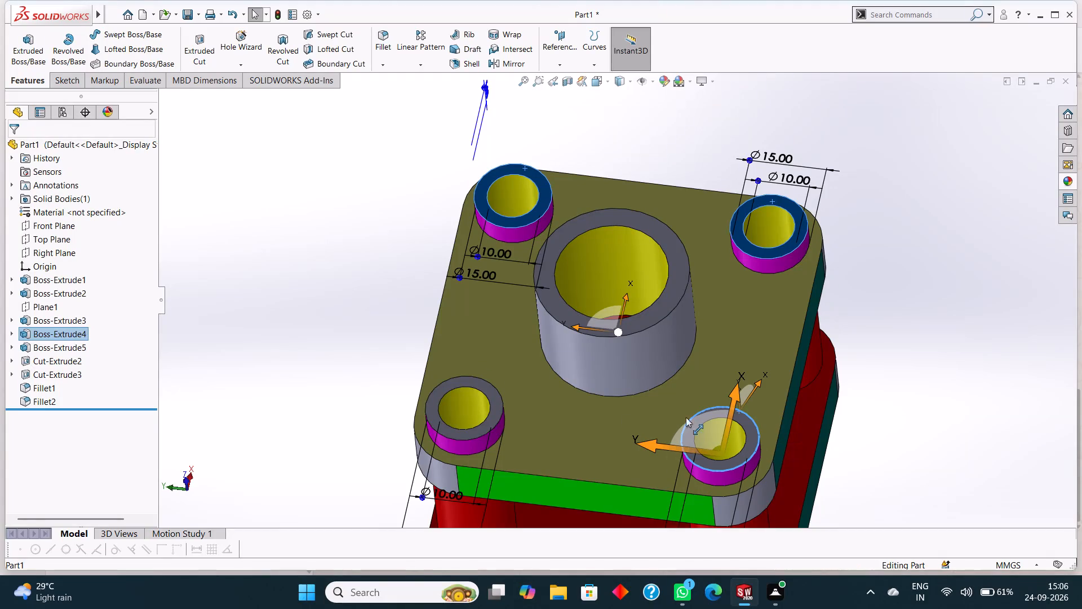
ctrl+click(455, 383)
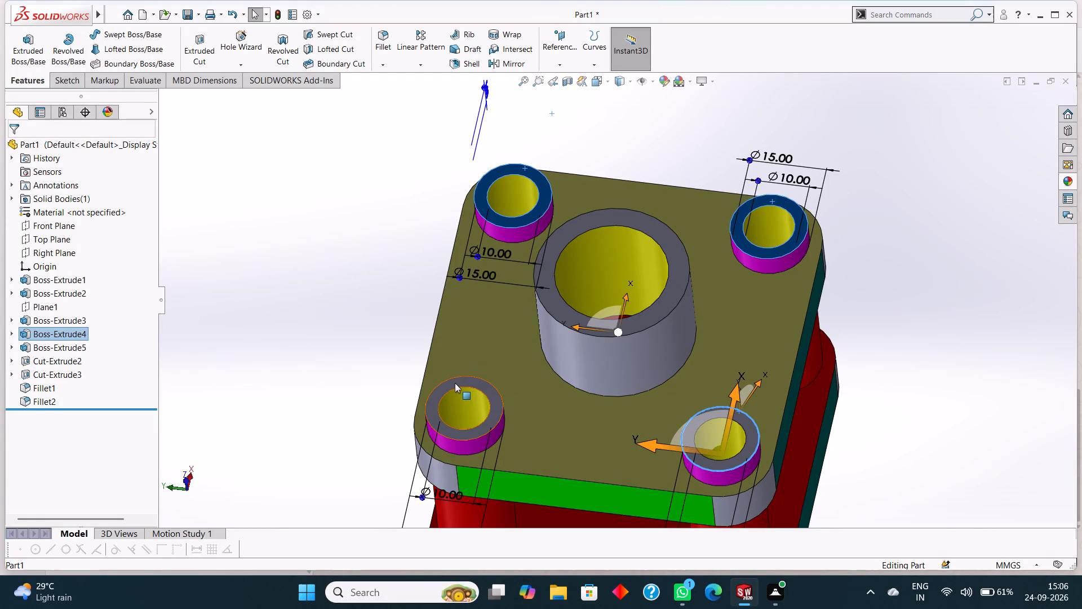
scroll(878, 270, up, 3)
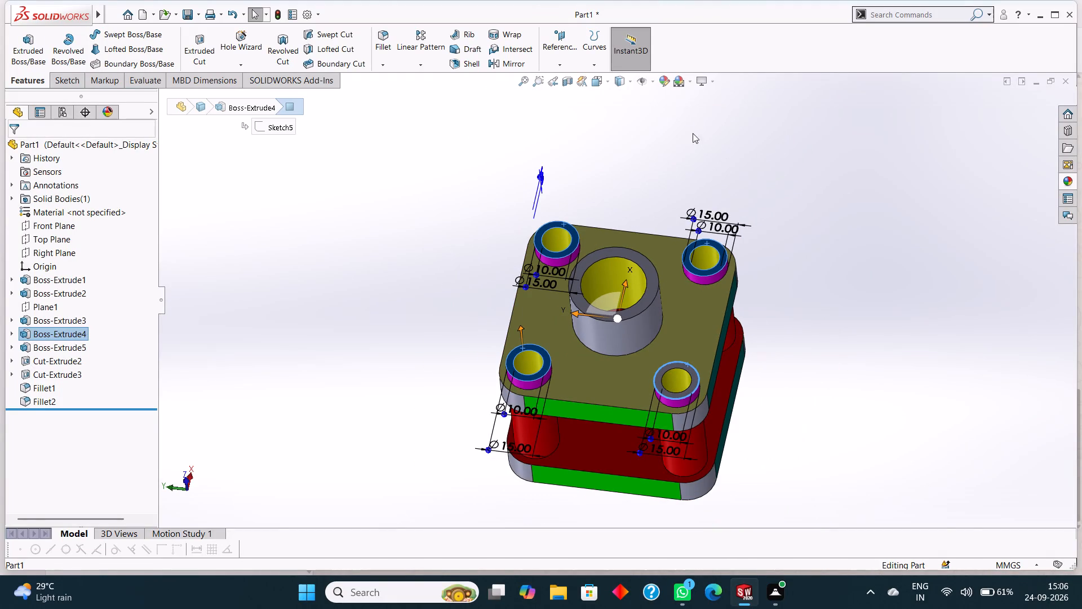
click(657, 82)
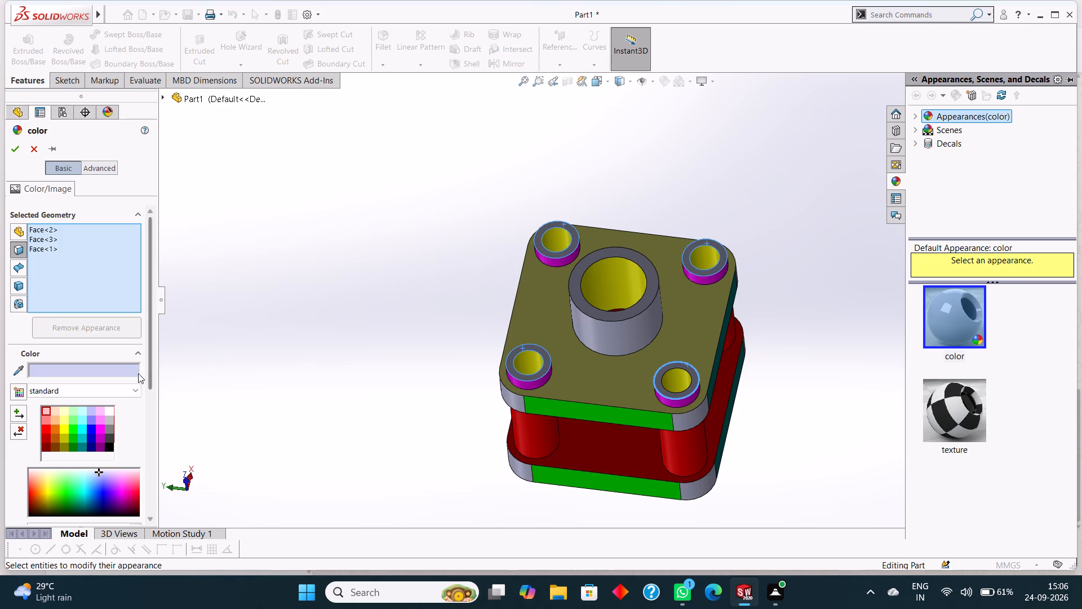
click(122, 370)
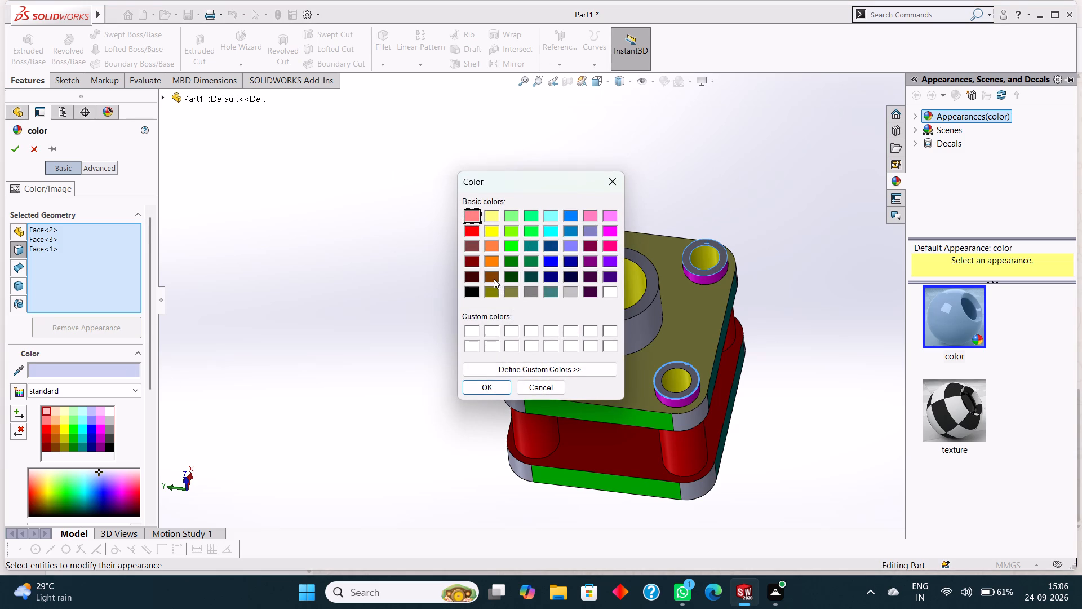
click(547, 217)
click(493, 389)
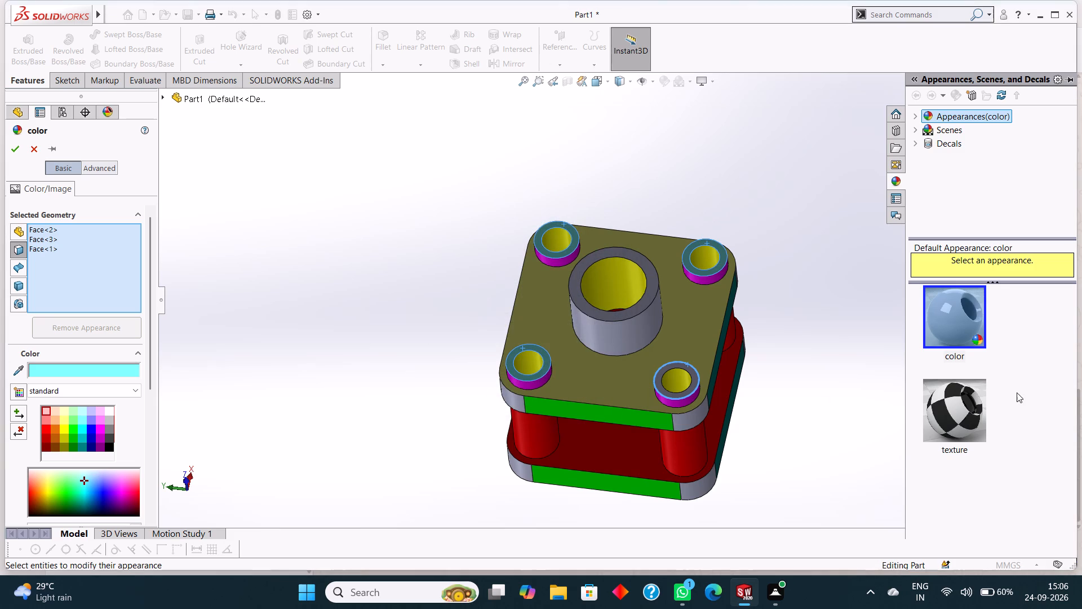
click(9, 152)
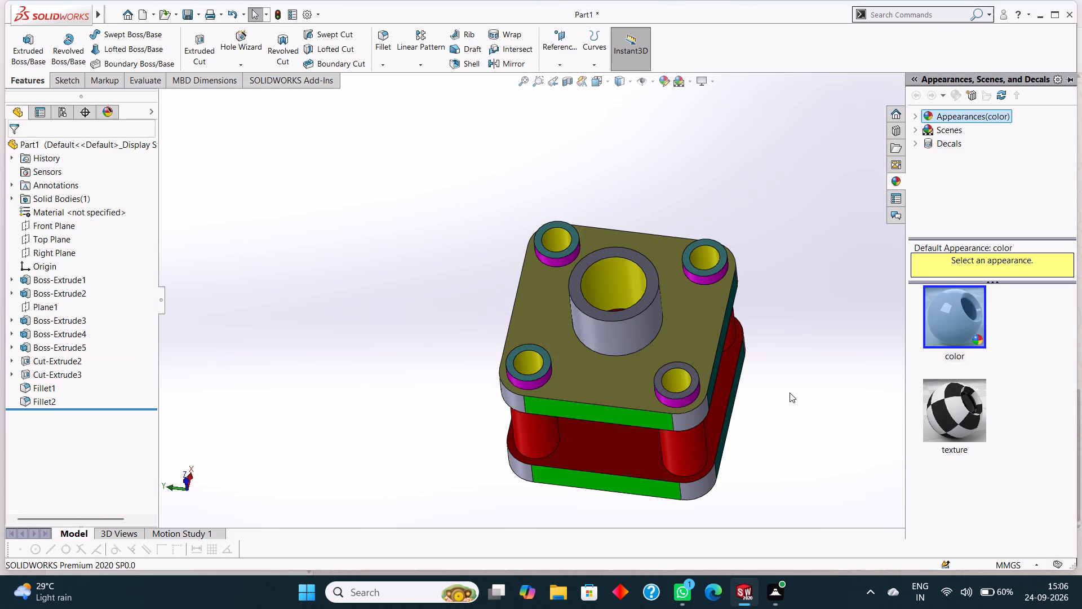
click(806, 154)
scroll(844, 223, up, 2)
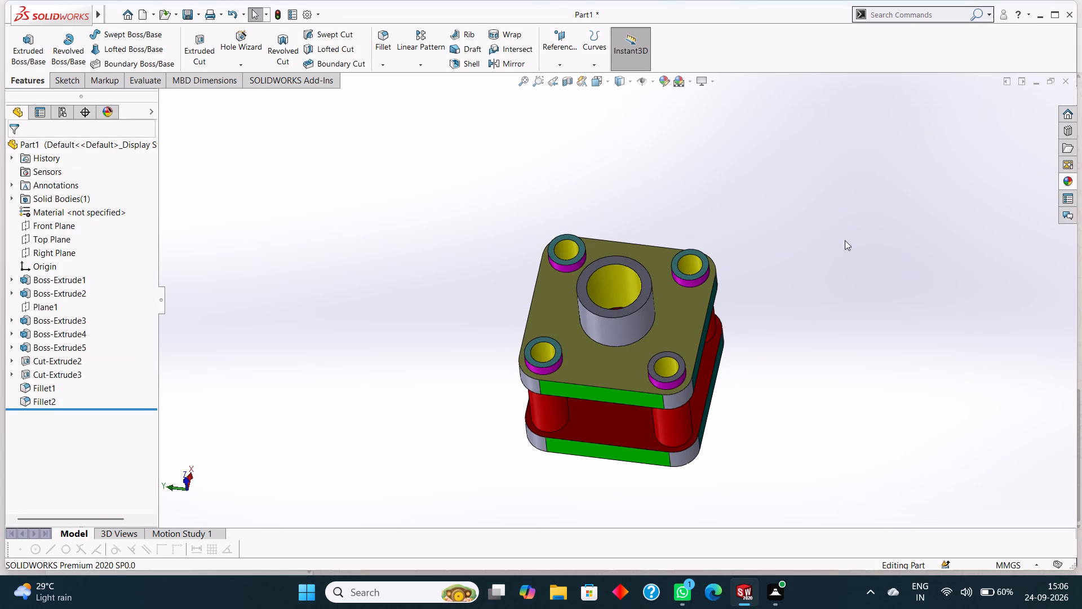
Apply the bright green basic colour to the flat annular top face of the central boss.
scroll(637, 257, down, 4)
scroll(648, 319, up, 2)
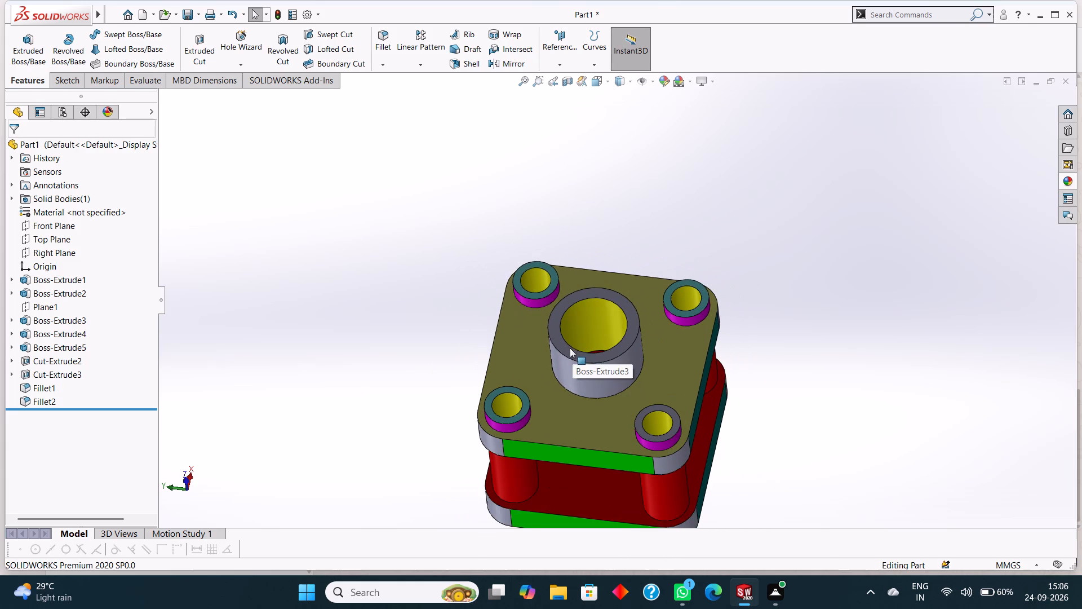
scroll(551, 345, down, 1)
click(601, 276)
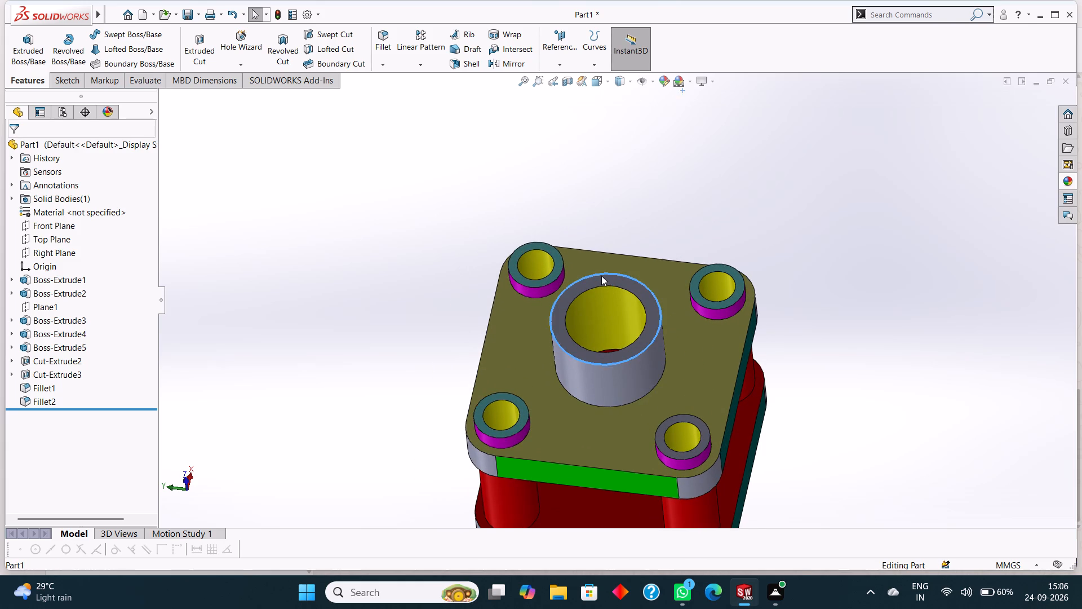
click(601, 282)
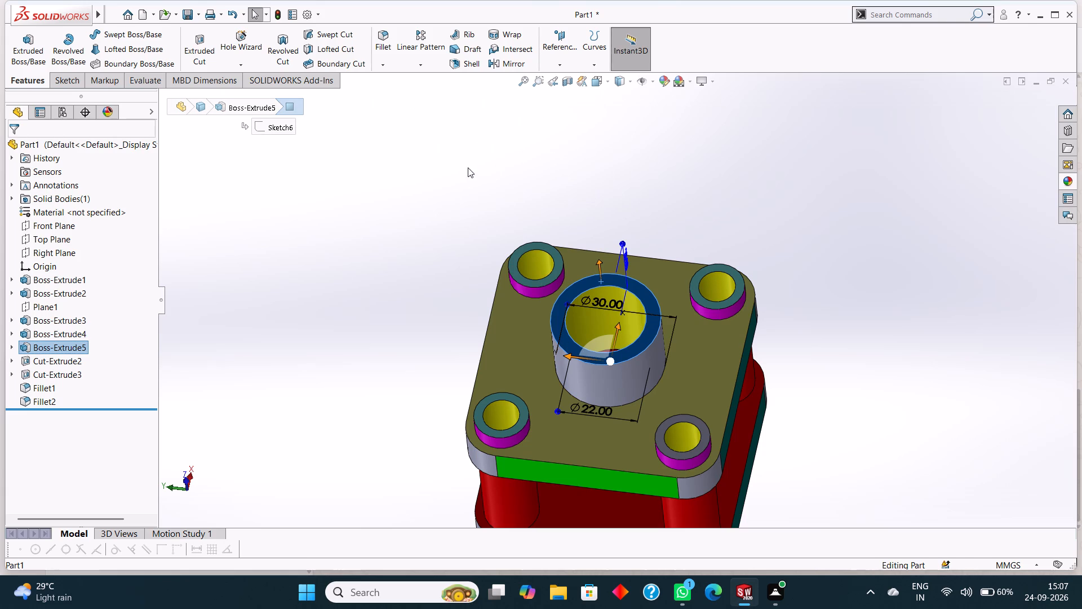
click(667, 86)
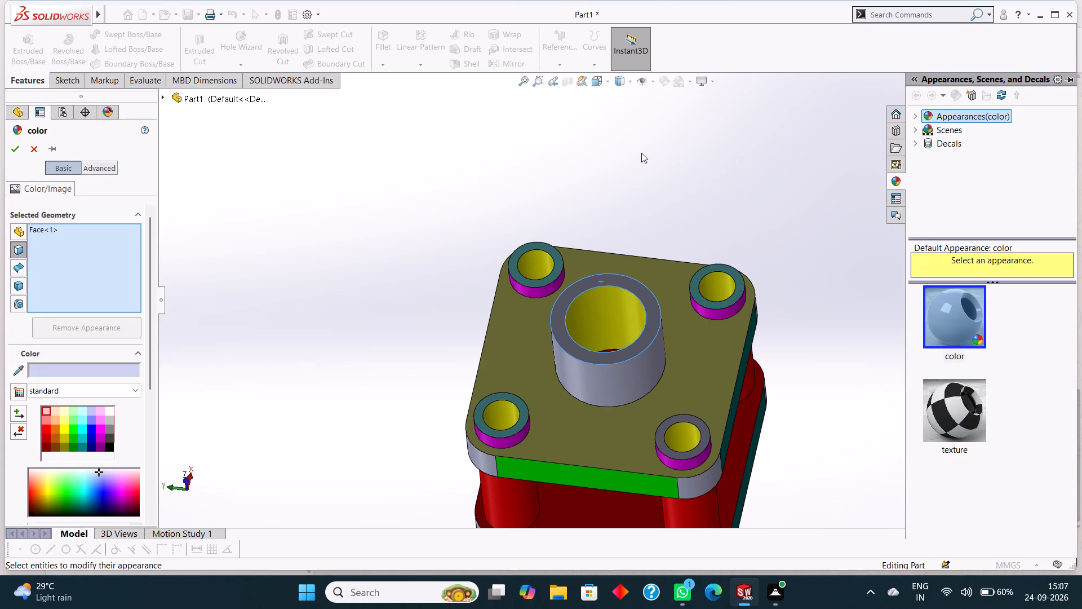
click(66, 366)
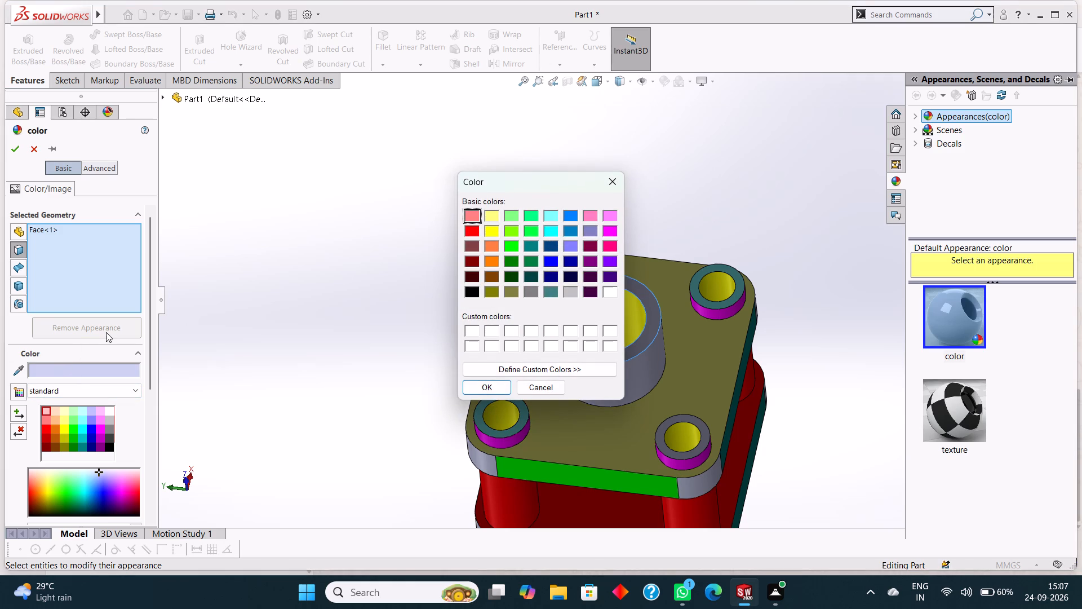
click(515, 244)
click(80, 369)
click(503, 388)
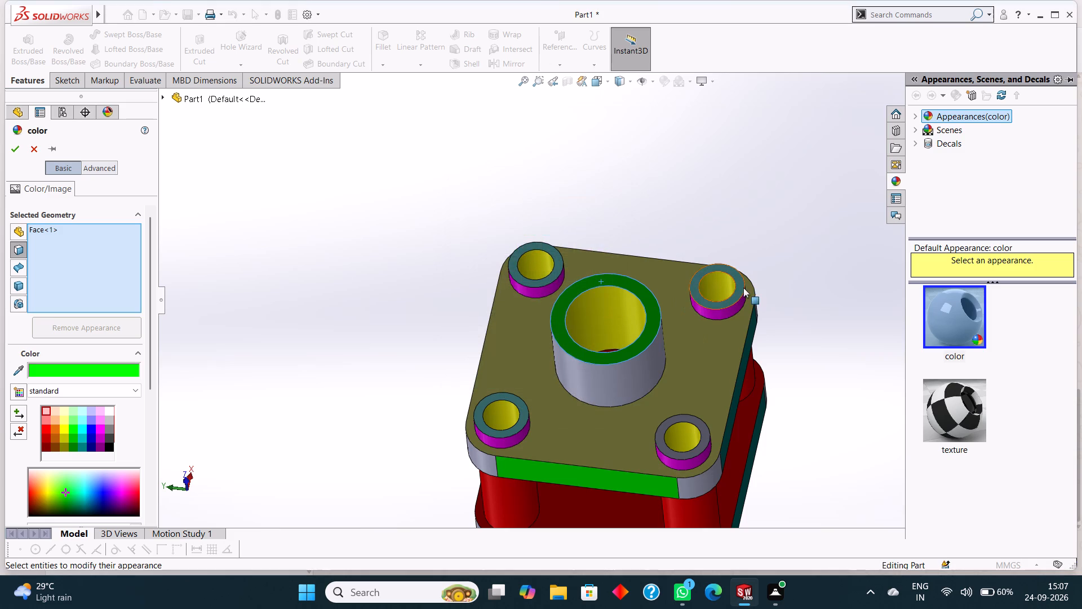
click(19, 148)
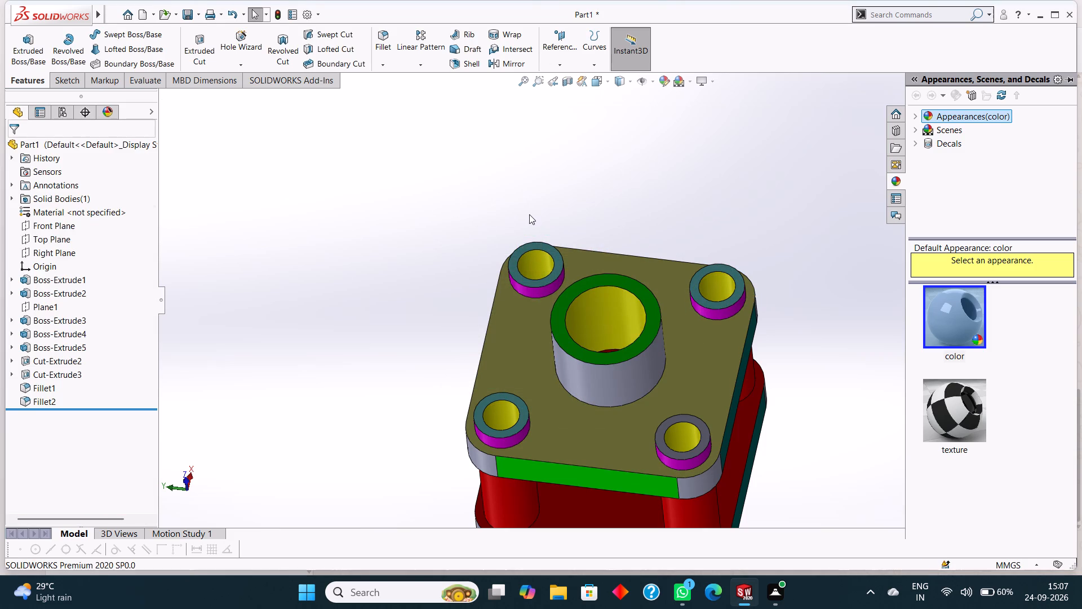
Examine the coloured part from above and from several side angles to check the face colours.
scroll(567, 203, up, 2)
scroll(672, 251, up, 2)
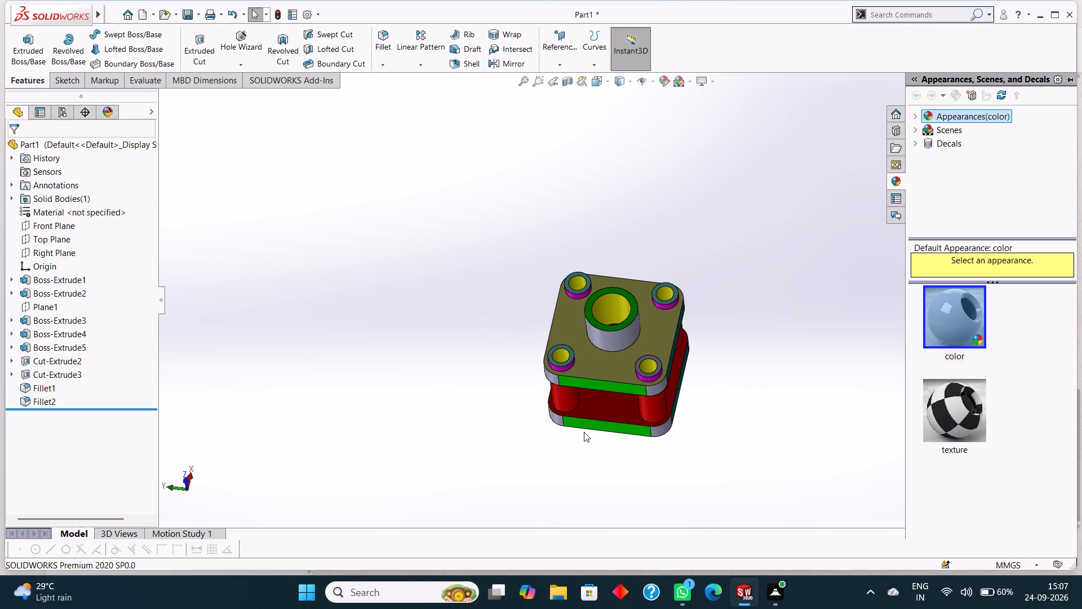
scroll(583, 432, down, 2)
scroll(709, 227, down, 5)
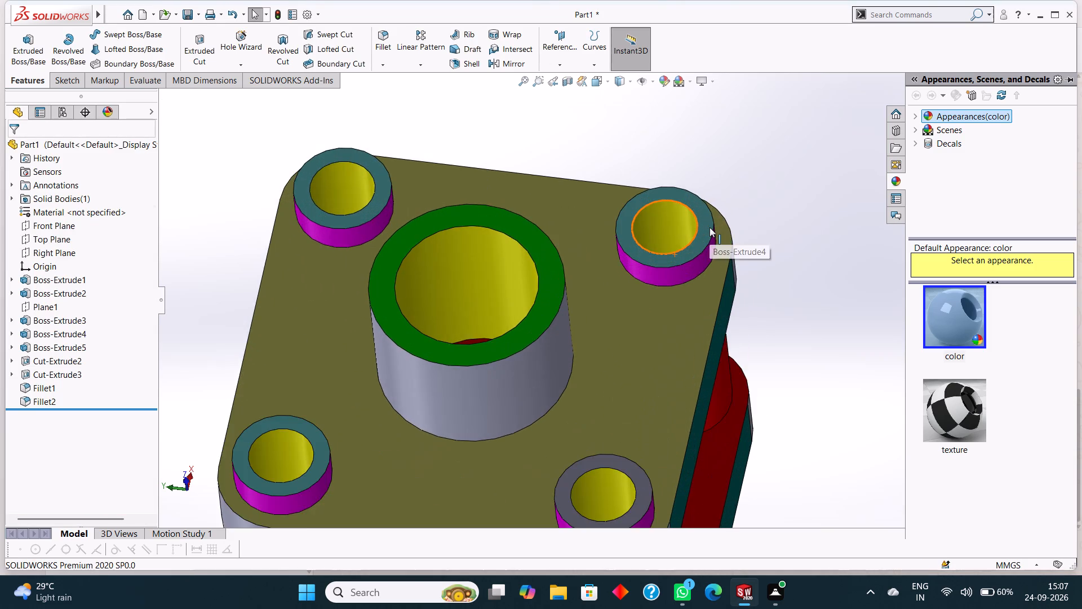
scroll(709, 227, up, 8)
click(741, 332)
scroll(753, 353, up, 1)
middle_drag(753, 353, 784, 254)
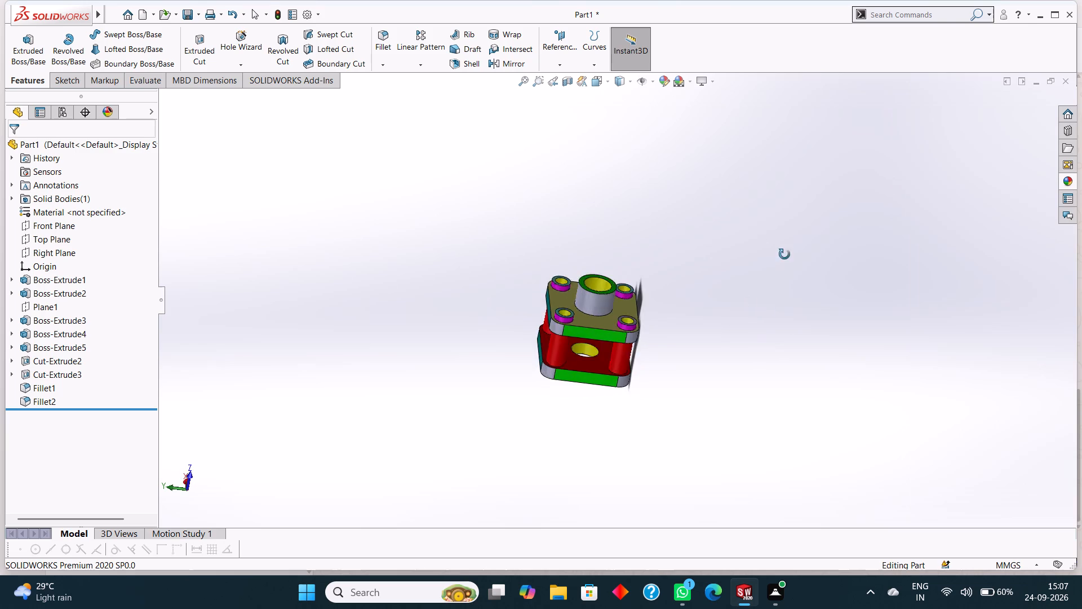
middle_drag(784, 254, 796, 219)
scroll(566, 324, down, 6)
scroll(710, 211, up, 3)
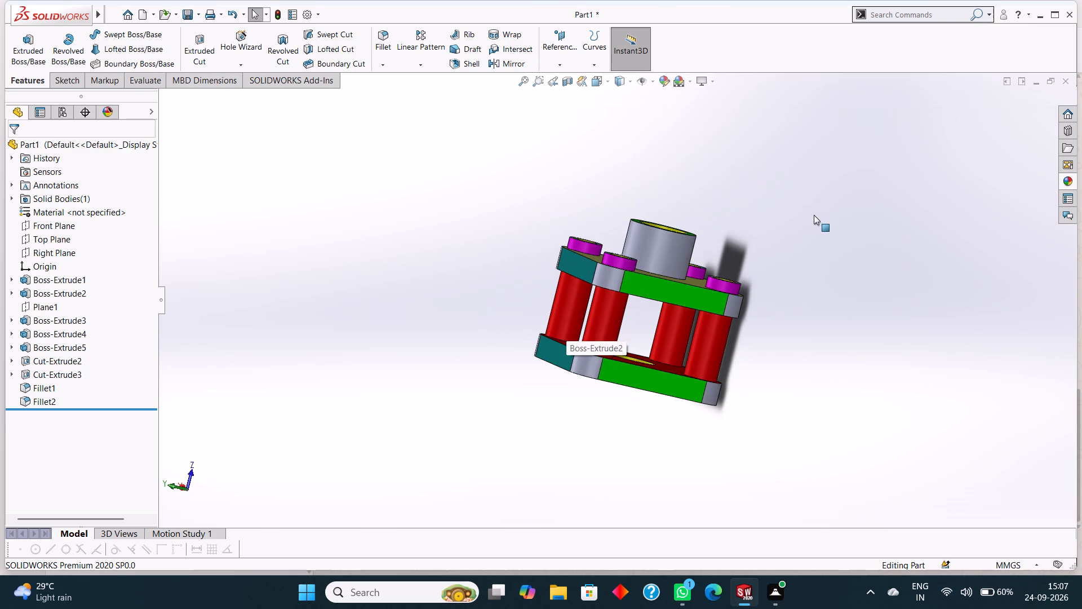
middle_drag(814, 215, 777, 245)
scroll(777, 245, down, 1)
scroll(777, 245, up, 2)
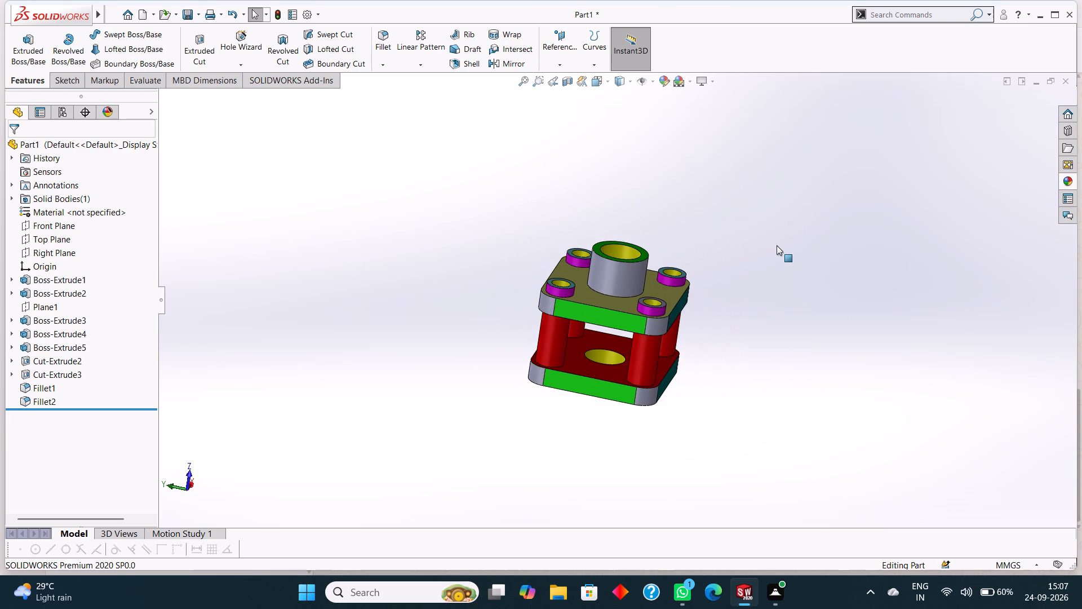
scroll(618, 269, down, 2)
scroll(664, 251, down, 3)
scroll(588, 297, up, 4)
middle_drag(826, 263, 826, 298)
scroll(826, 298, down, 1)
scroll(826, 298, up, 1)
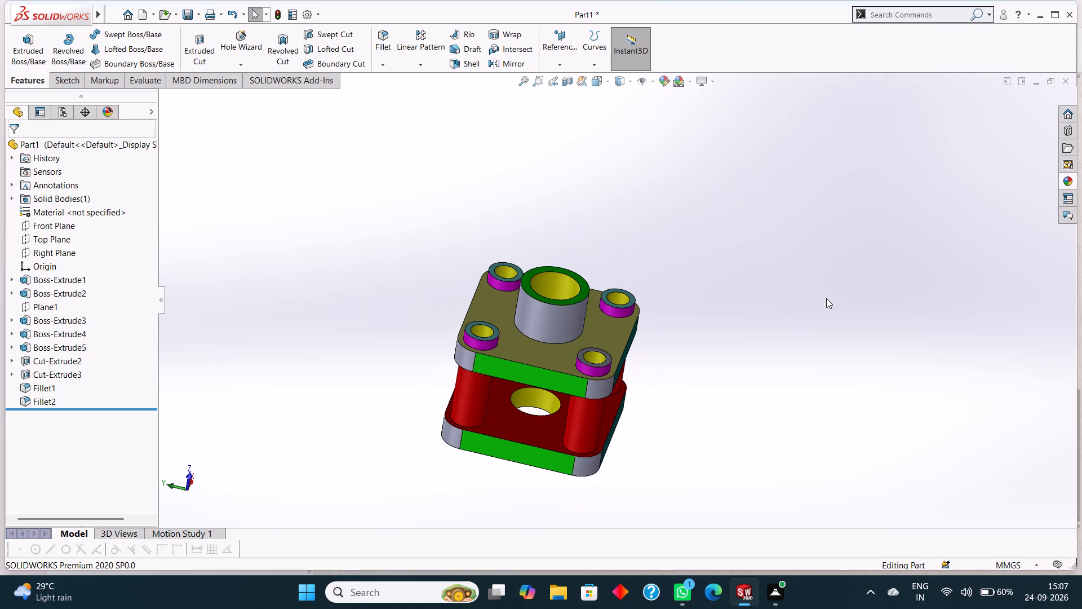
scroll(826, 298, down, 1)
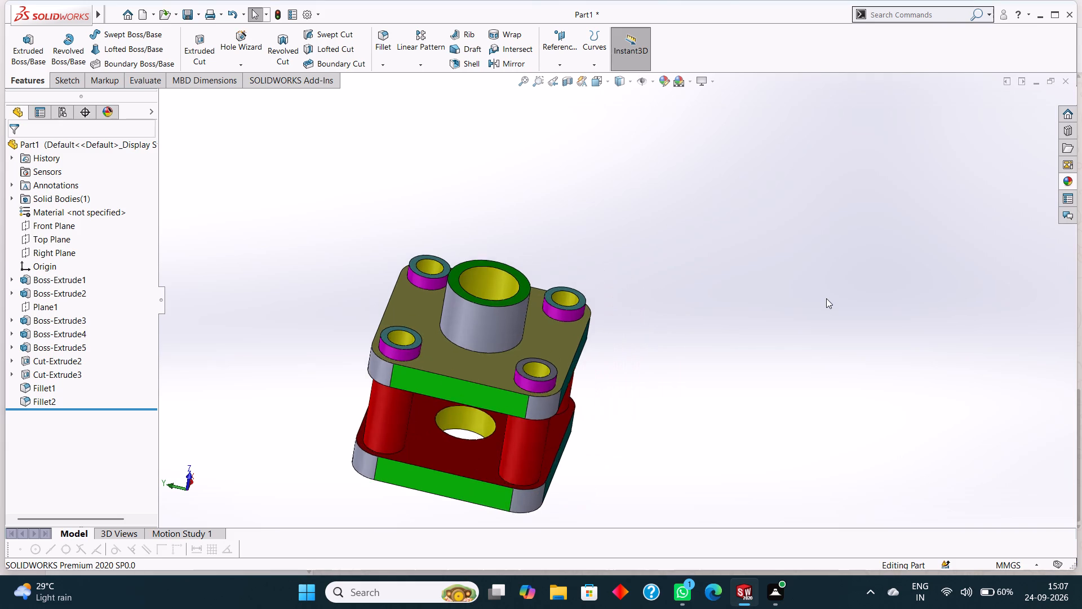
scroll(826, 298, down, 1)
scroll(826, 298, up, 3)
scroll(491, 319, up, 3)
scroll(502, 319, down, 1)
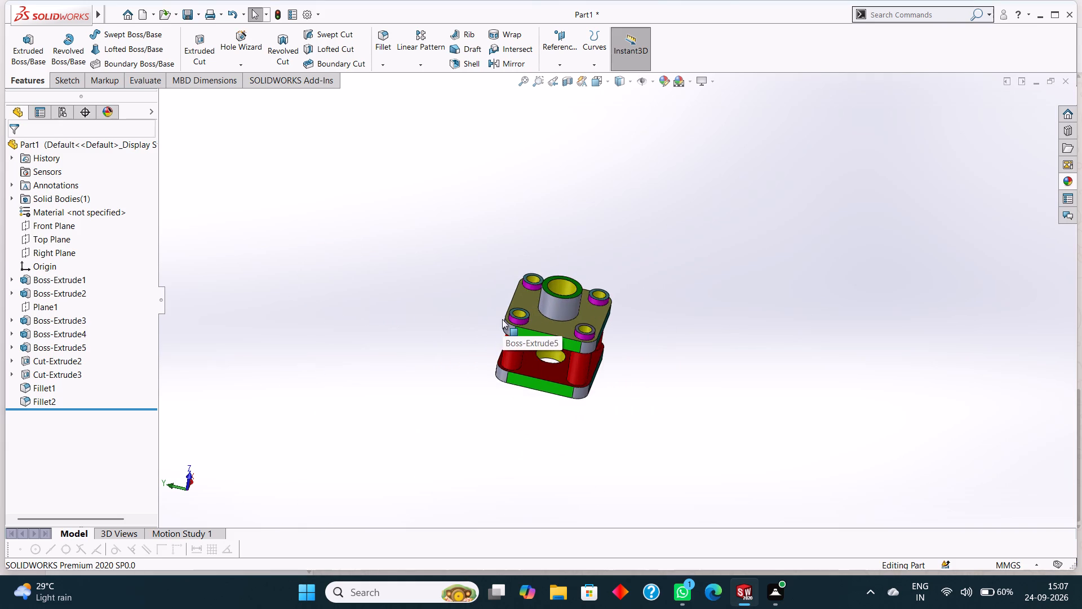
scroll(502, 319, down, 1)
scroll(508, 319, up, 2)
scroll(632, 355, down, 2)
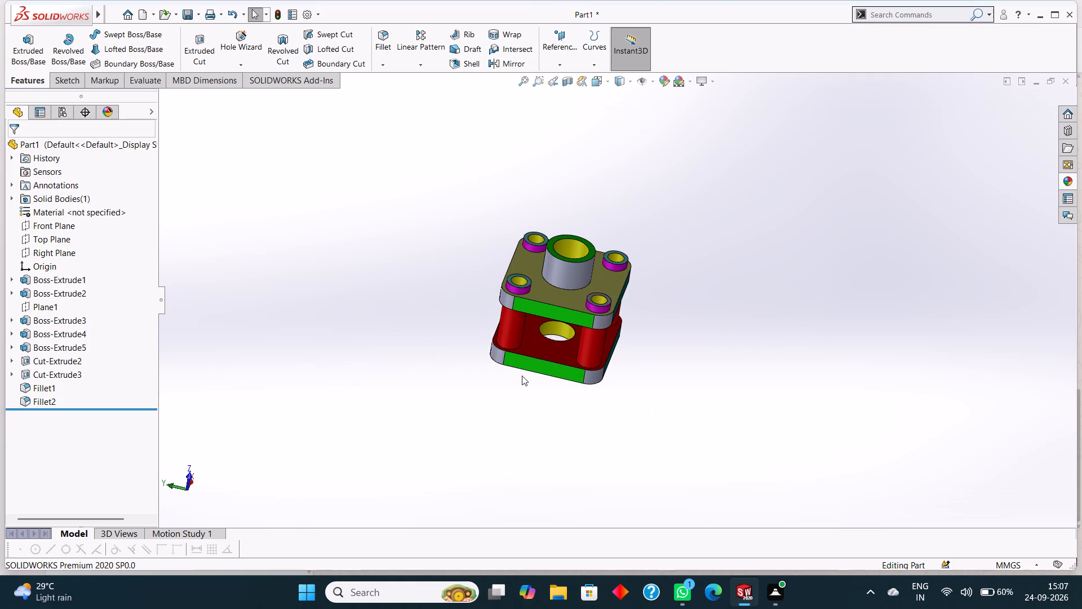
scroll(494, 372, down, 2)
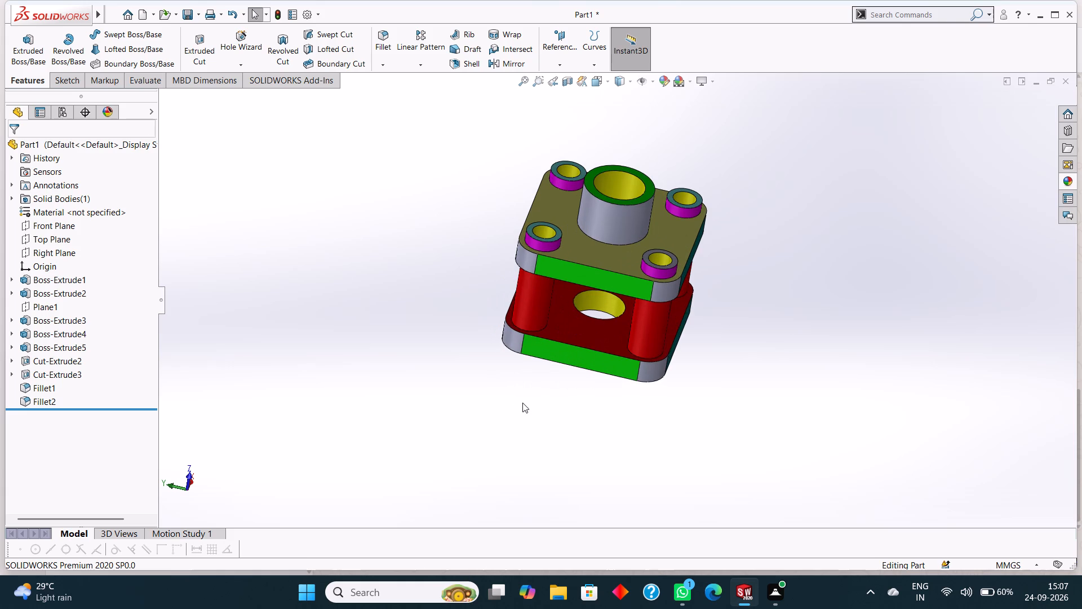
middle_drag(522, 403, 539, 471)
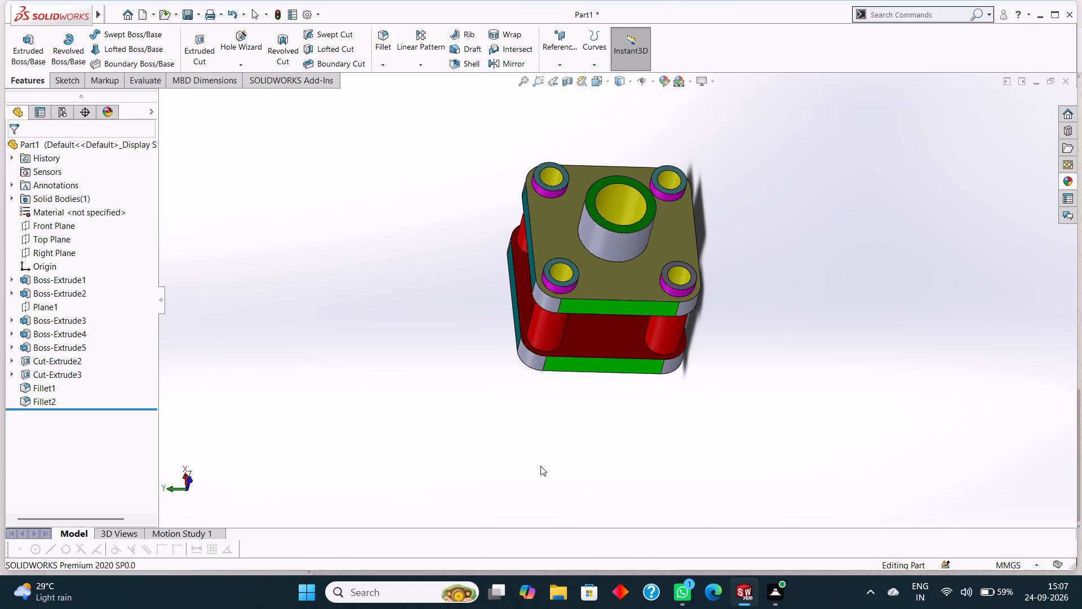
scroll(602, 405, down, 1)
scroll(602, 405, up, 3)
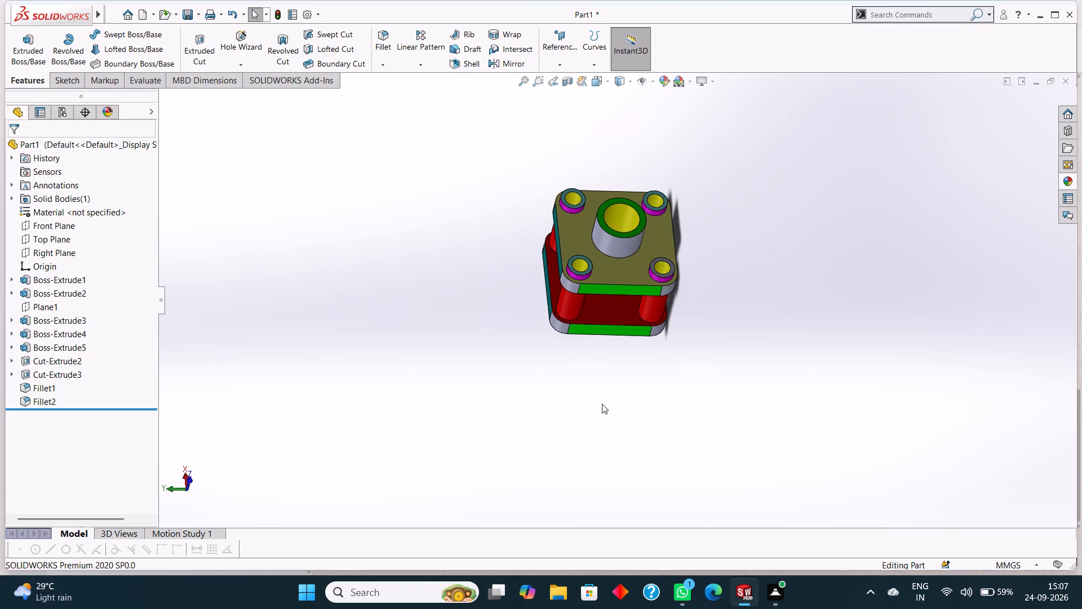
scroll(602, 403, down, 1)
scroll(601, 401, up, 3)
scroll(600, 397, down, 2)
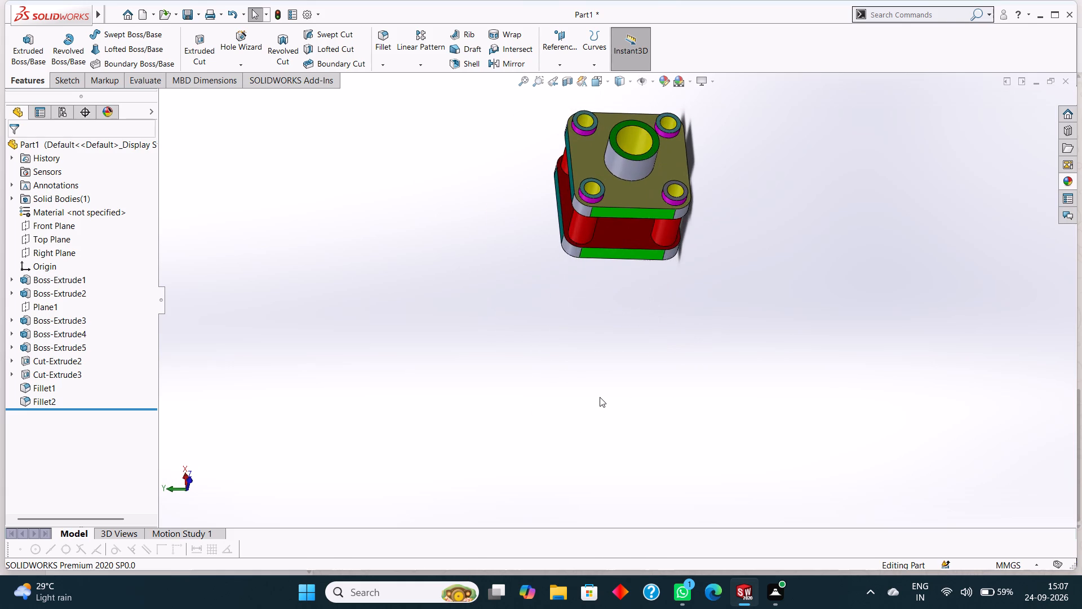
scroll(600, 397, up, 3)
scroll(633, 193, down, 4)
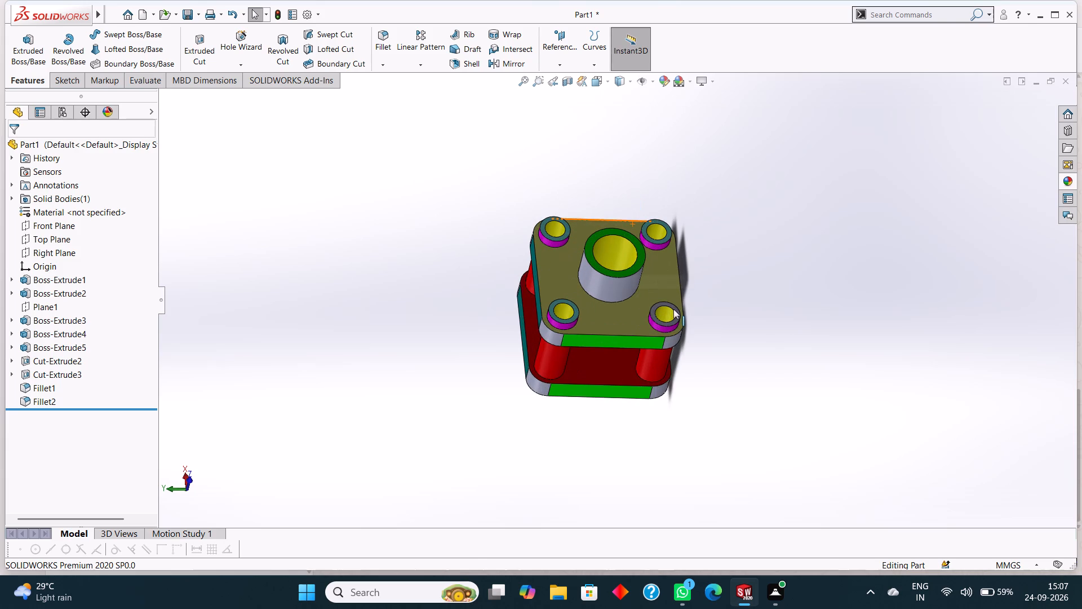
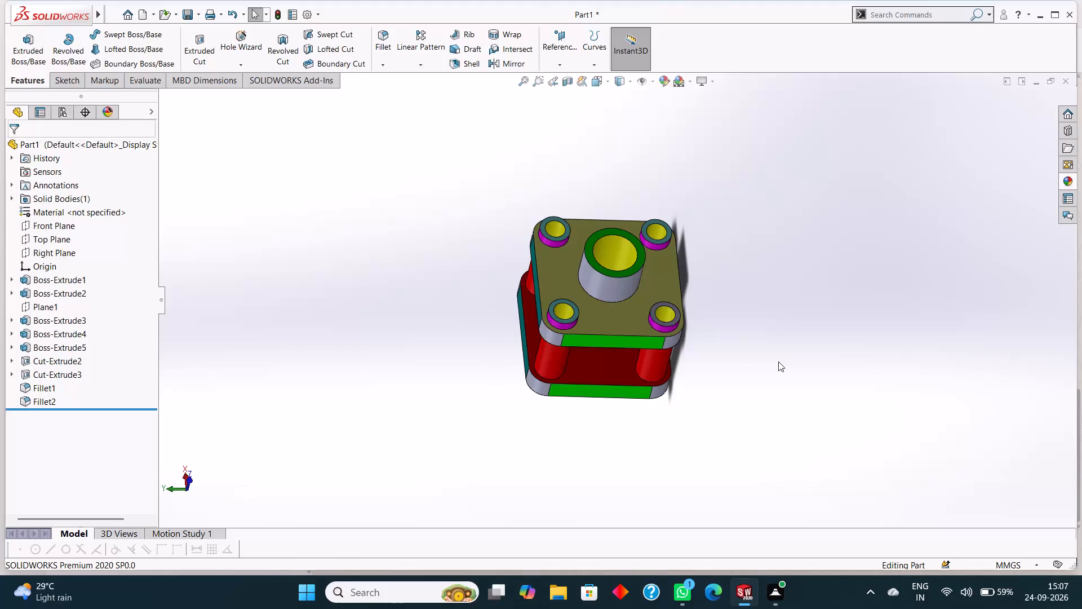
Save the part as a SOLIDWORKS Part named "four-post plate clamp" in the tryfuji folder.
middle_drag(778, 361, 780, 337)
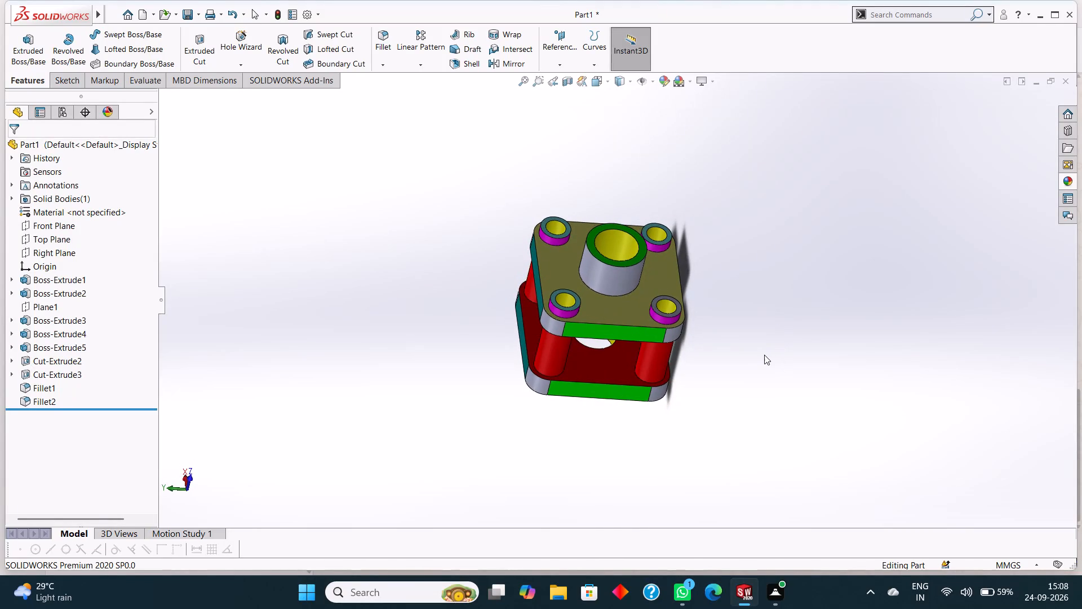
scroll(764, 355, up, 3)
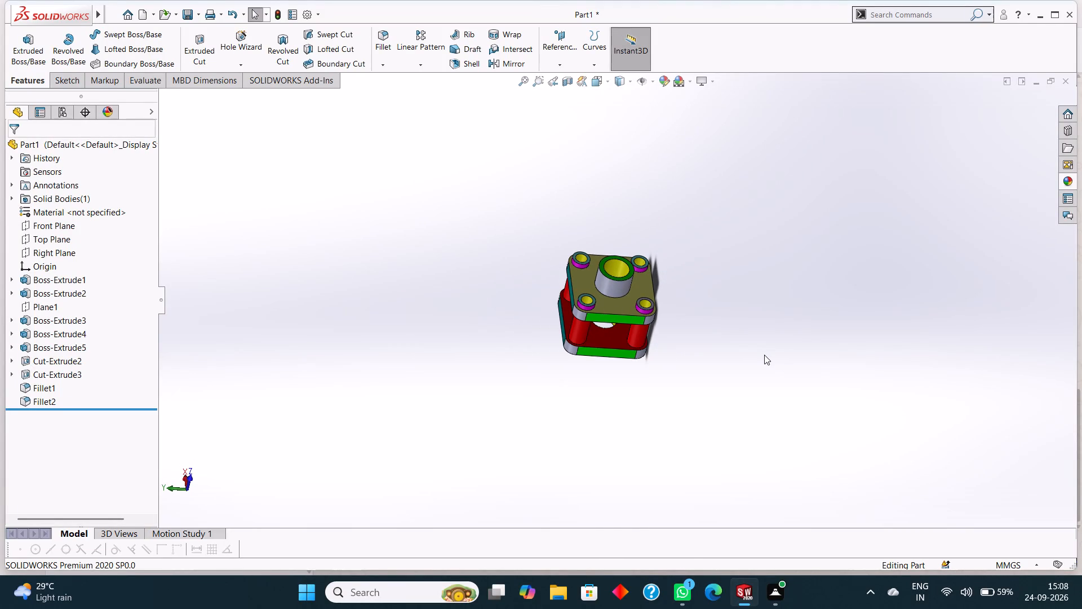
key(ctrl+s)
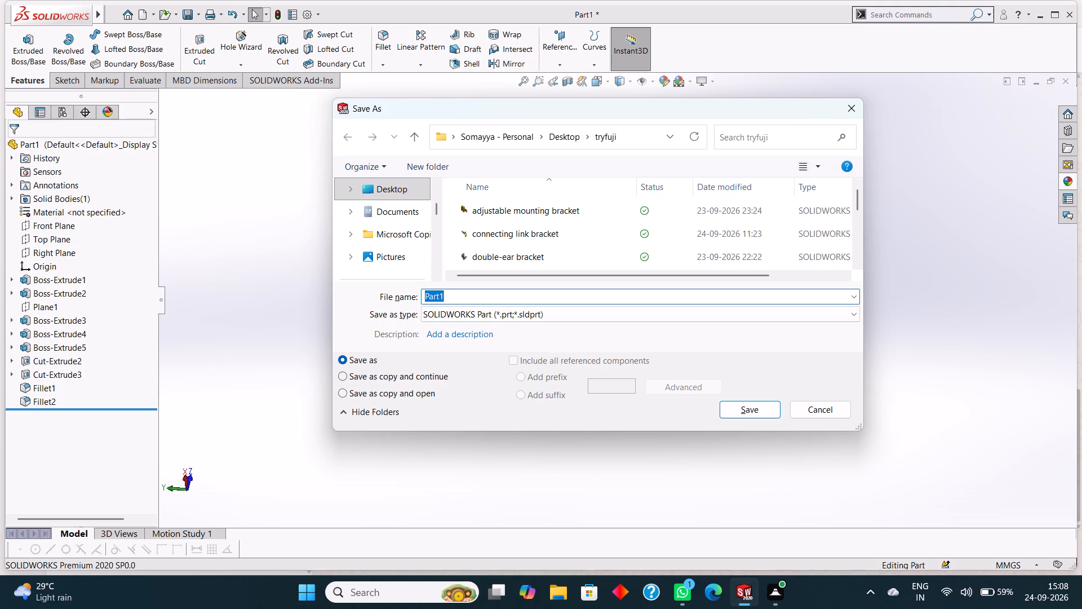
key(BackSpace)
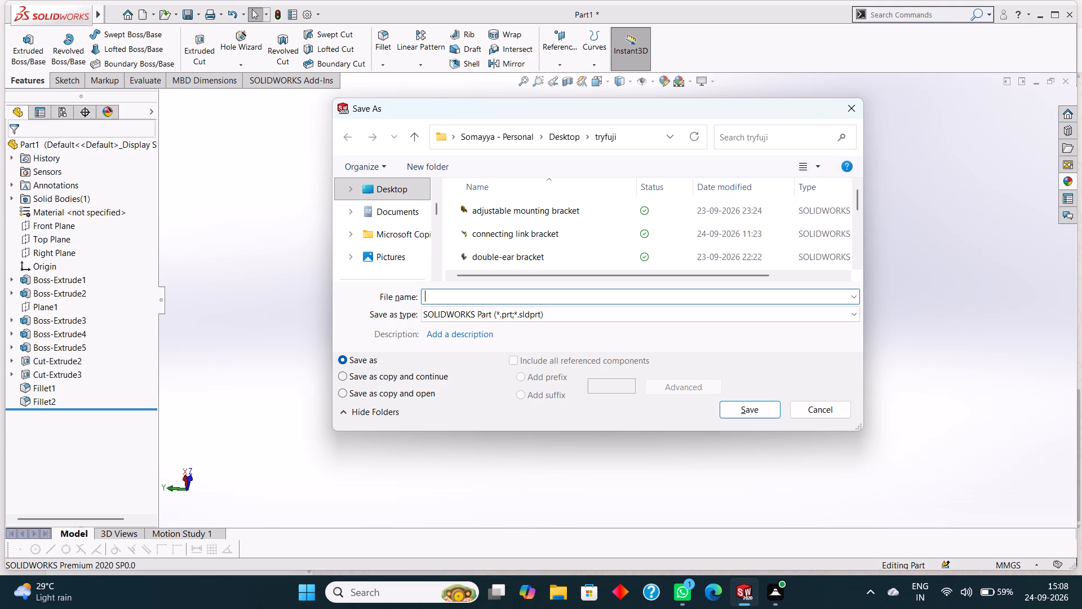
text(fout)
key(BackSpace)
text(r-)
text(post)
key(space)
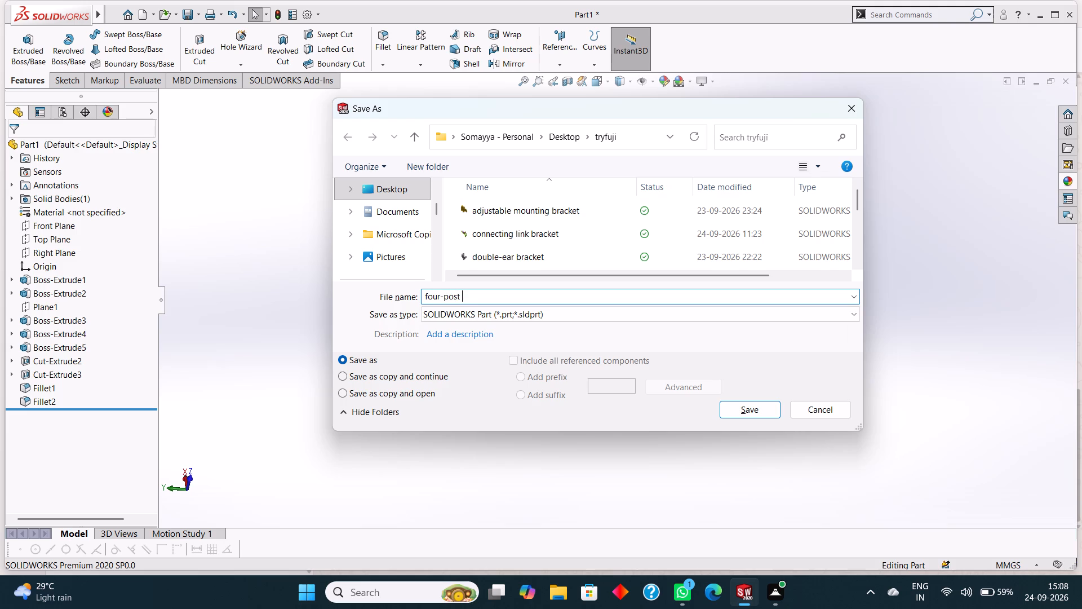
text(o)
key(BackSpace)
text(plate)
key(space)
text(clamp)
key(Return)
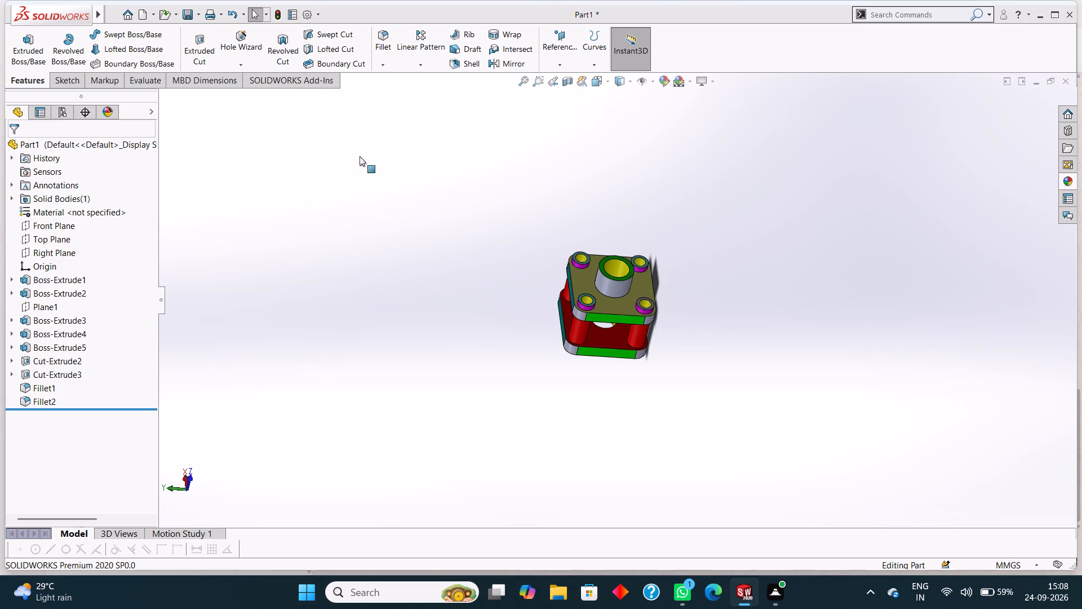
Save a copy of the part in Adobe Portable Document Format (*.pdf) as "four-post plate clamp" in the tryfuji folder.
click(201, 17)
click(217, 38)
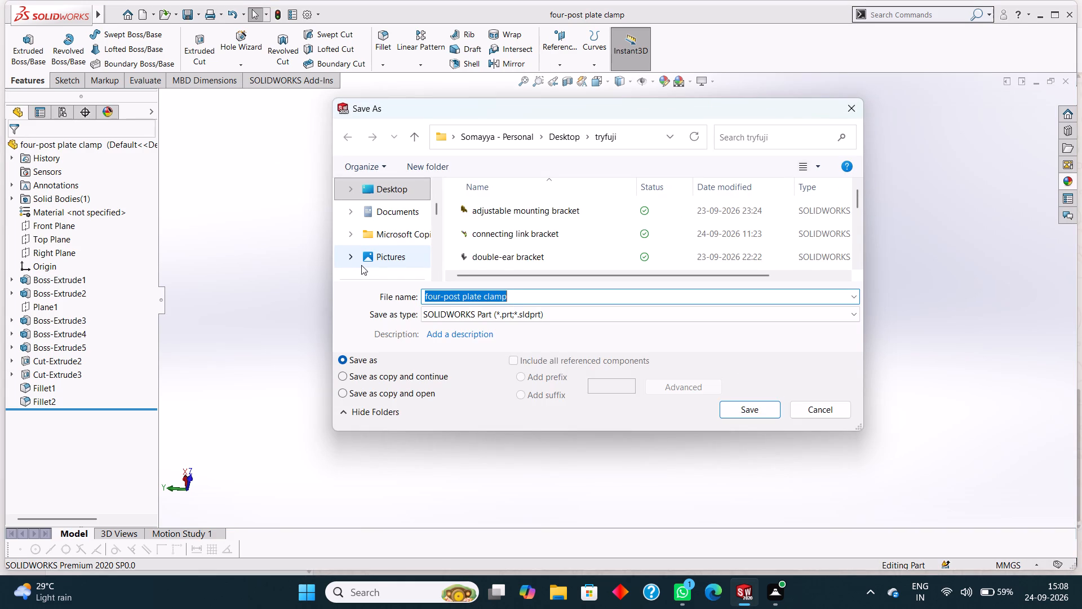
click(565, 317)
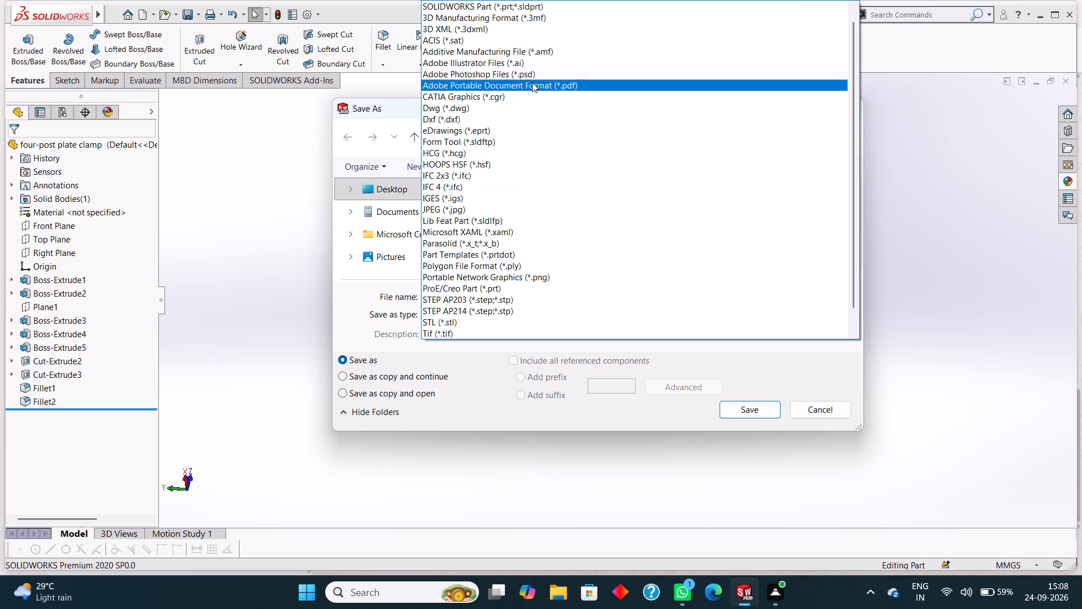
click(533, 83)
click(592, 338)
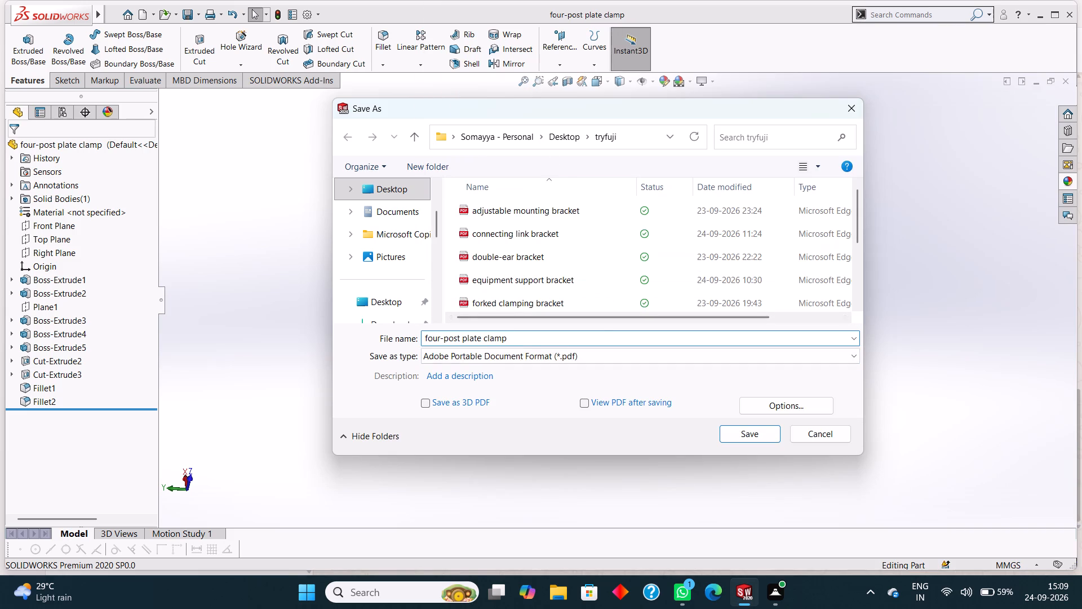
click(748, 431)
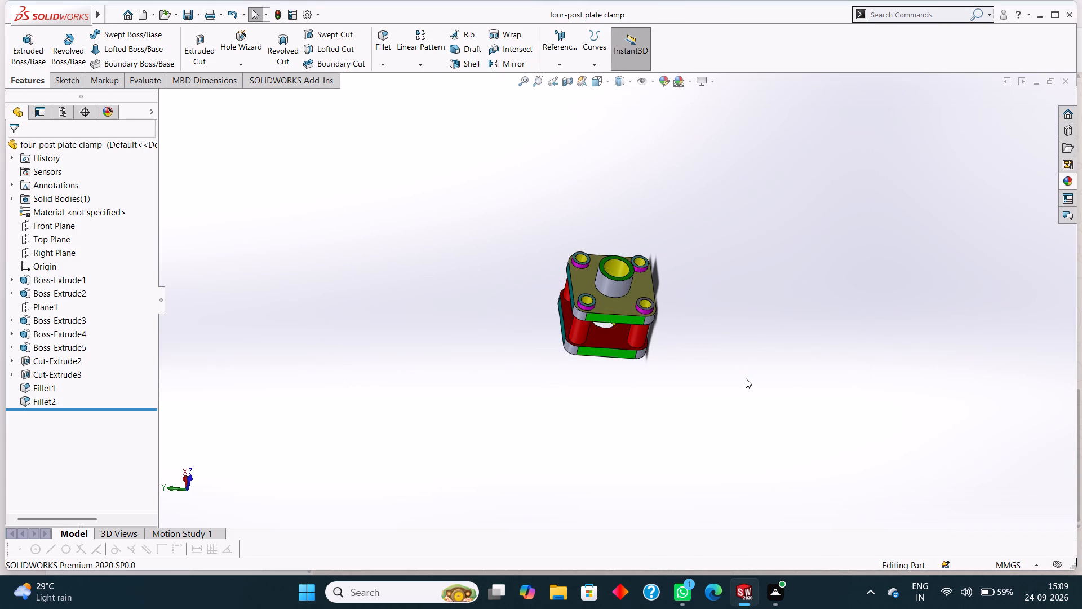
scroll(746, 378, up, 1)
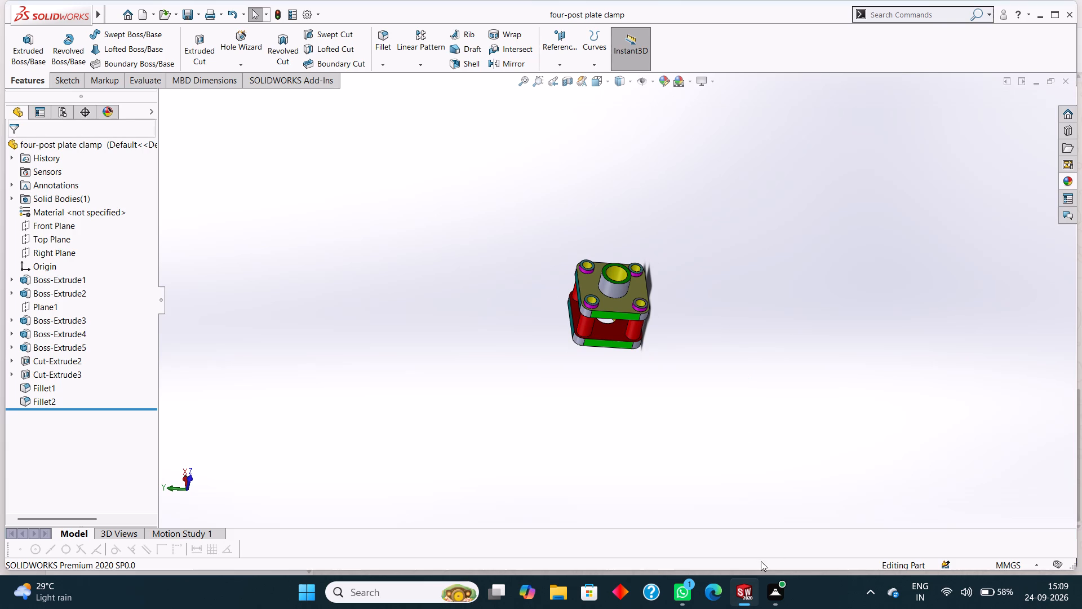